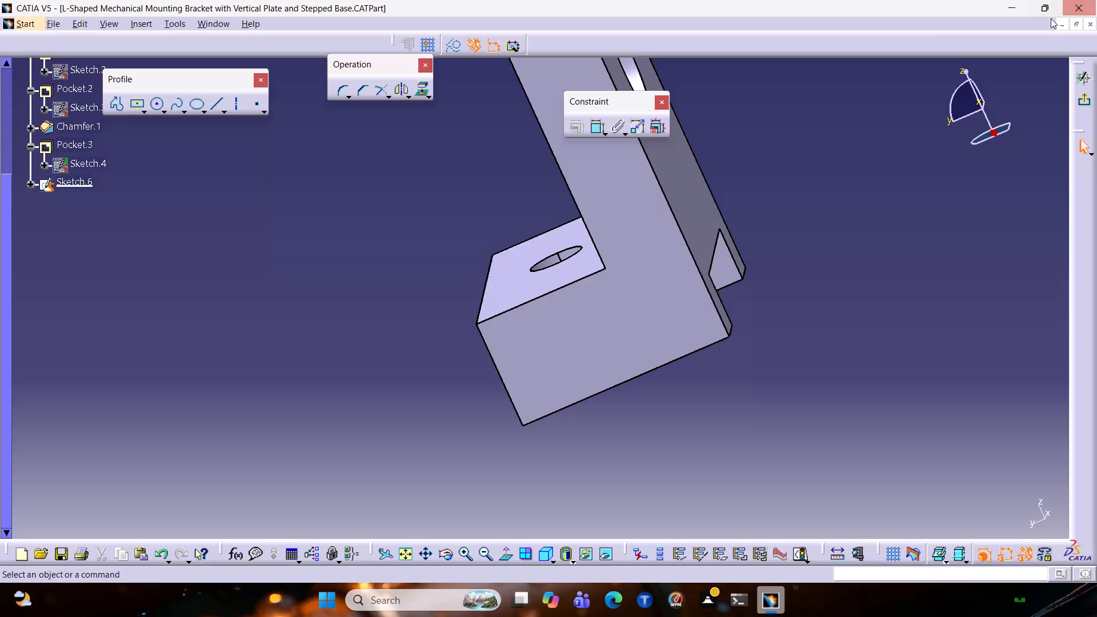
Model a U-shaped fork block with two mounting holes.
Close the L-shaped mounting bracket part and save its changes.
{"action": "left_click", "coordinate": [1092, 26]}
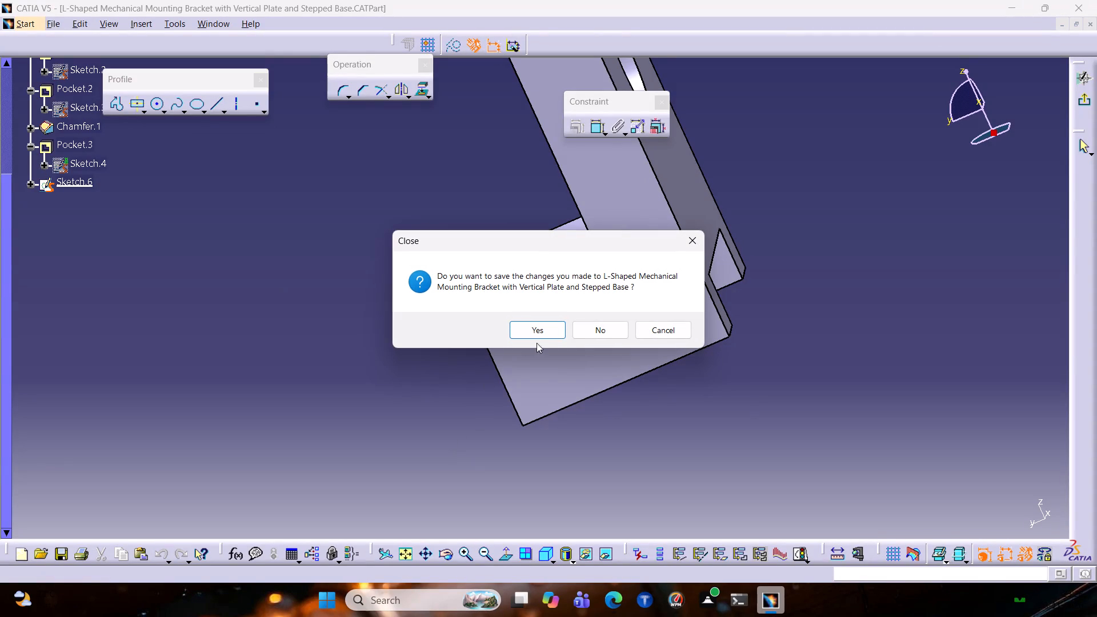
{"action": "left_click", "coordinate": [538, 332]}
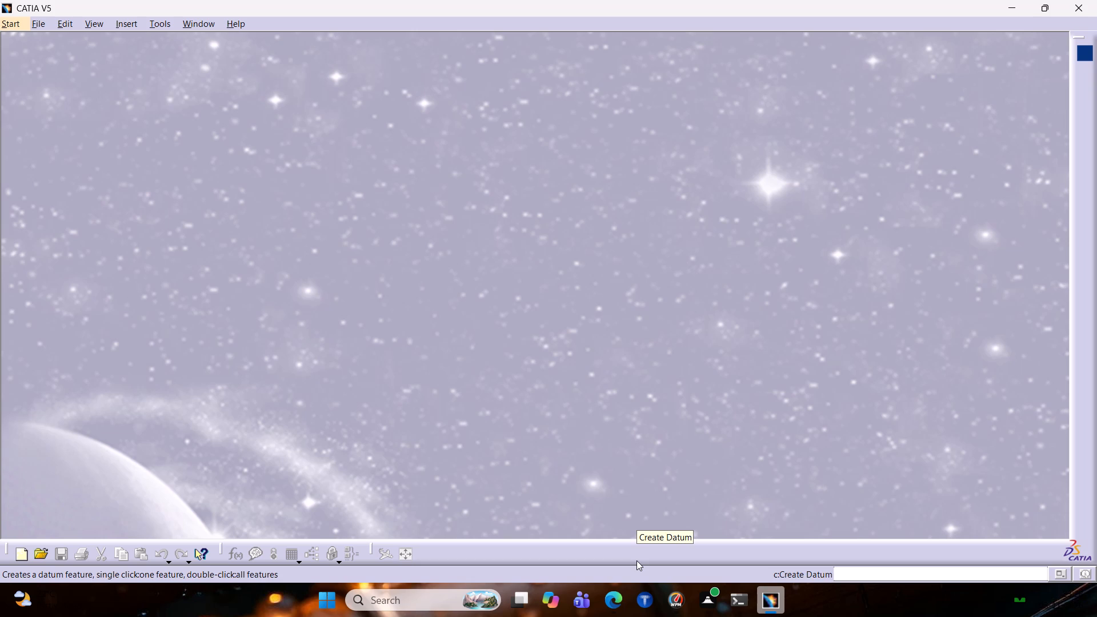
Create a new empty part in the Part Design workbench.
{"action": "middle_click_drag", "start_coordinate": [0, 305], "coordinate": [0, 258]}
{"action": "scroll", "coordinate": [83, 147], "scroll_direction": "down", "scroll_amount": 1}
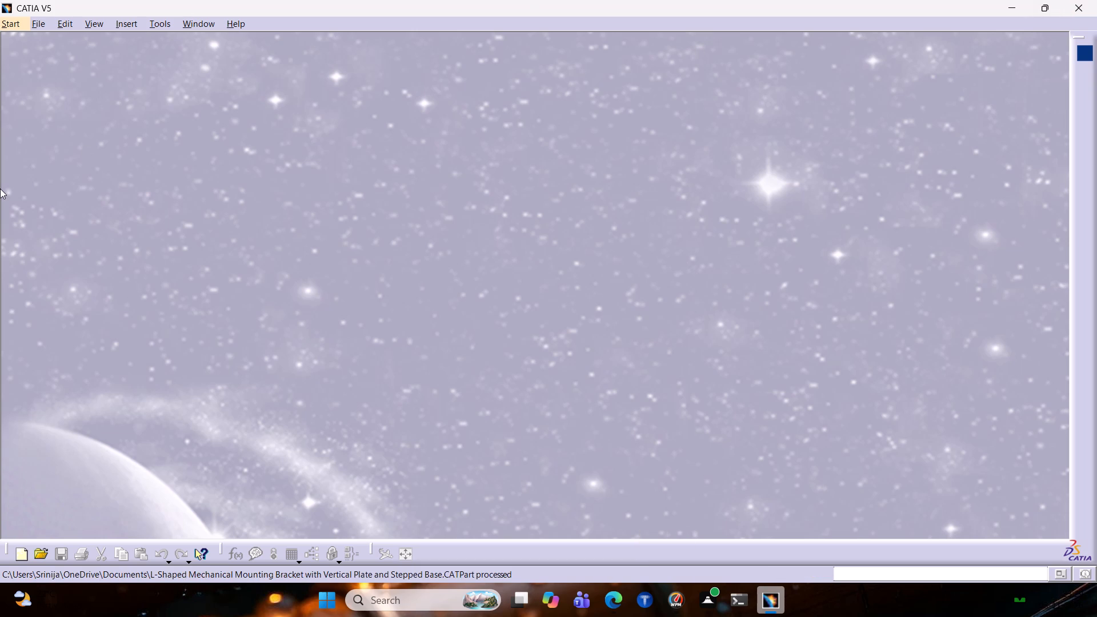
{"action": "left_click", "coordinate": [8, 22]}
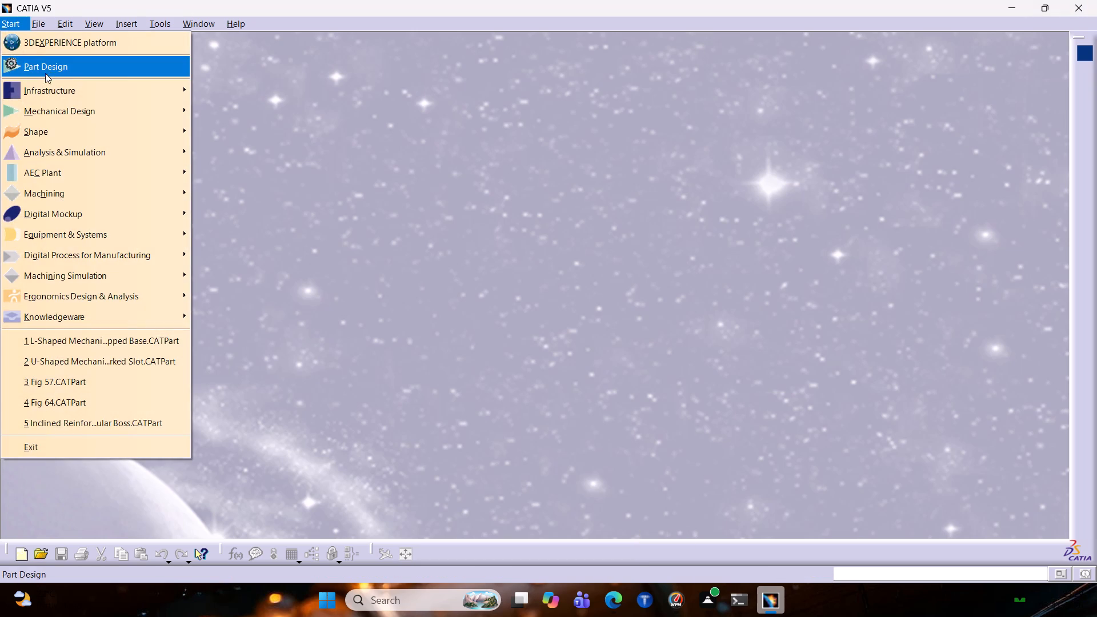
{"action": "left_click", "coordinate": [48, 67]}
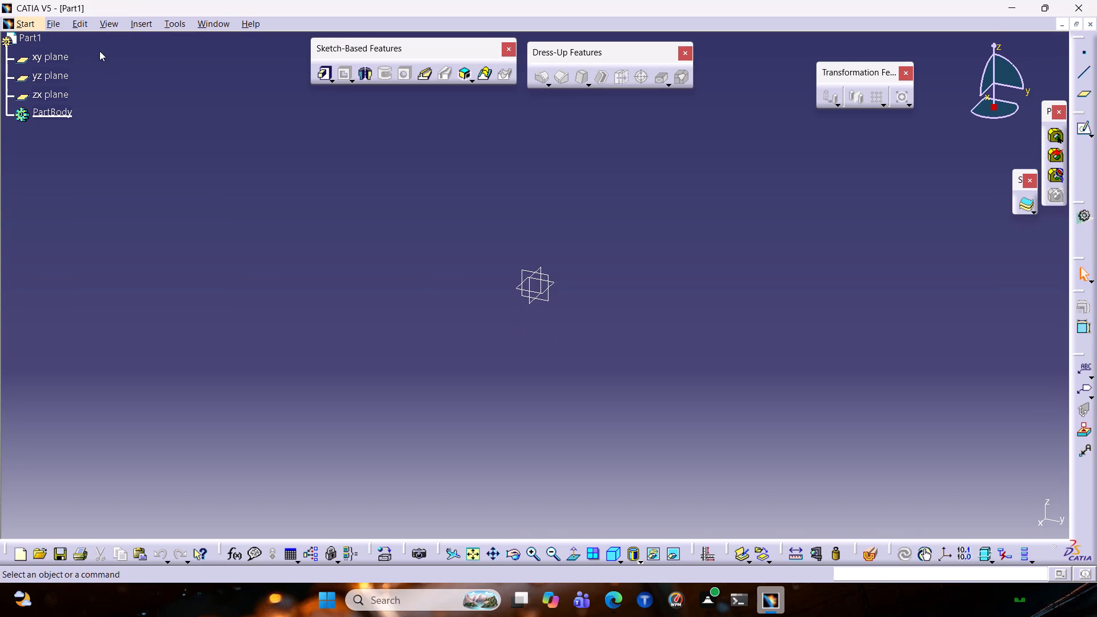
Set the part number to "U-Shaped Fork Bracket with Double Mounting Holes", copied from the title in the ChatGPT conversation in Microsoft Edge.
{"action": "right_click", "coordinate": [15, 39]}
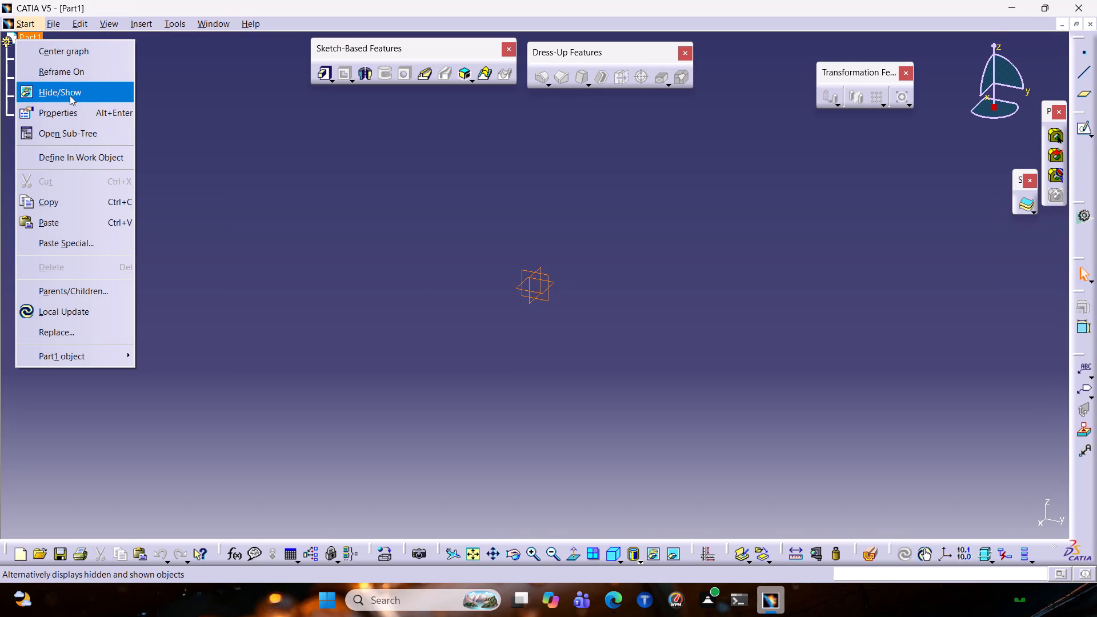
{"action": "left_click", "coordinate": [70, 116]}
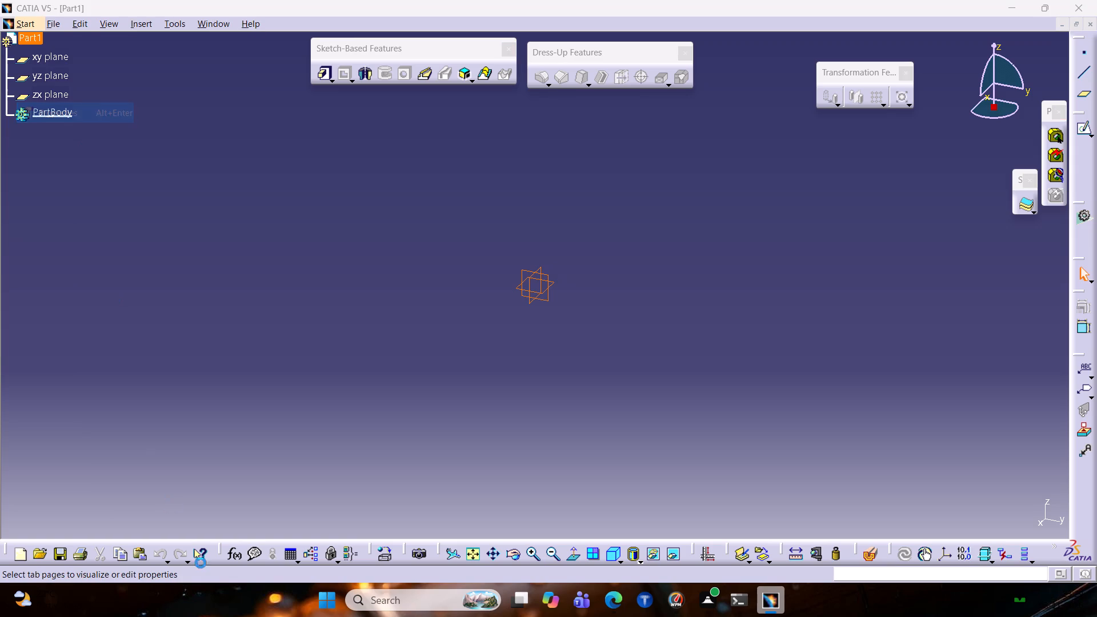
{"action": "left_click", "coordinate": [618, 608]}
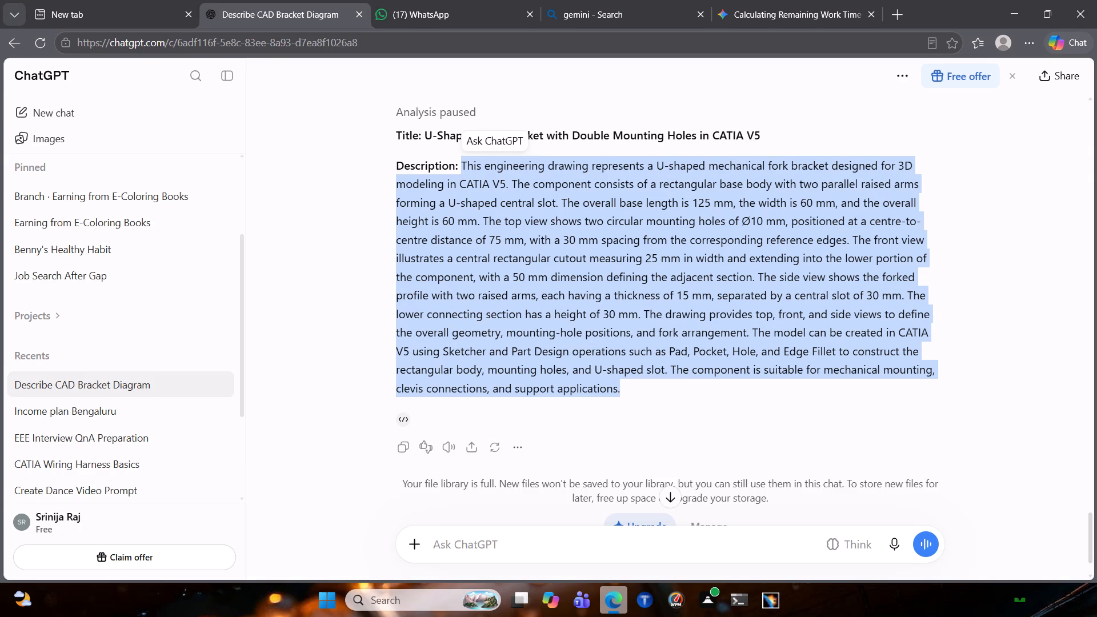
{"action": "left_click_drag", "start_coordinate": [424, 137], "coordinate": [698, 138]}
{"action": "left_click", "coordinate": [728, 127]}
{"action": "left_click", "coordinate": [760, 607]}
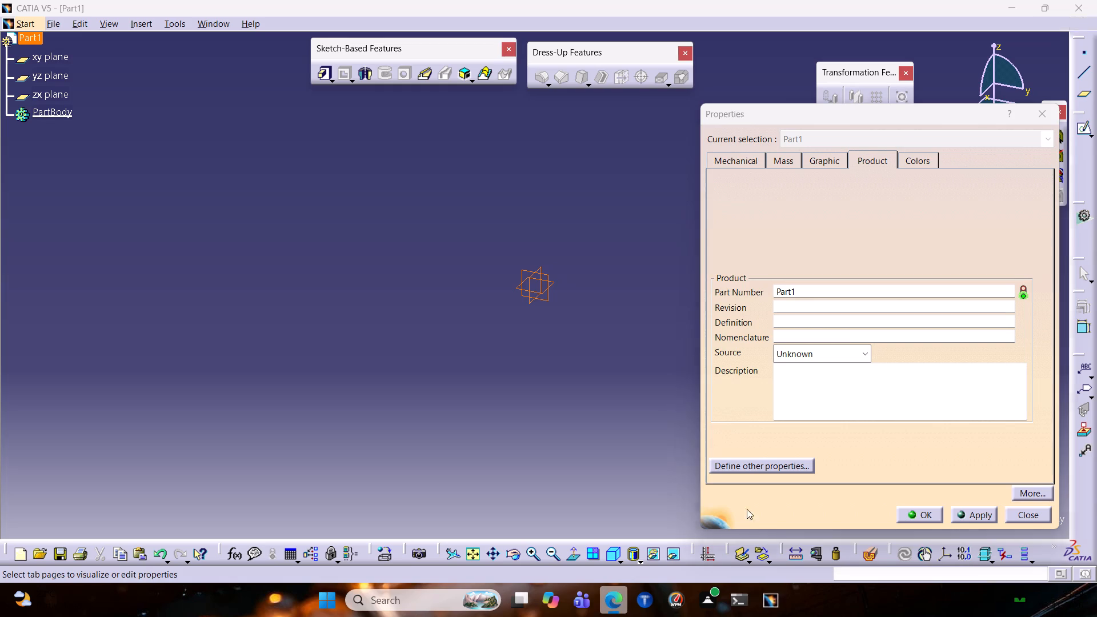
{"action": "left_click_drag", "start_coordinate": [816, 292], "coordinate": [730, 291]}
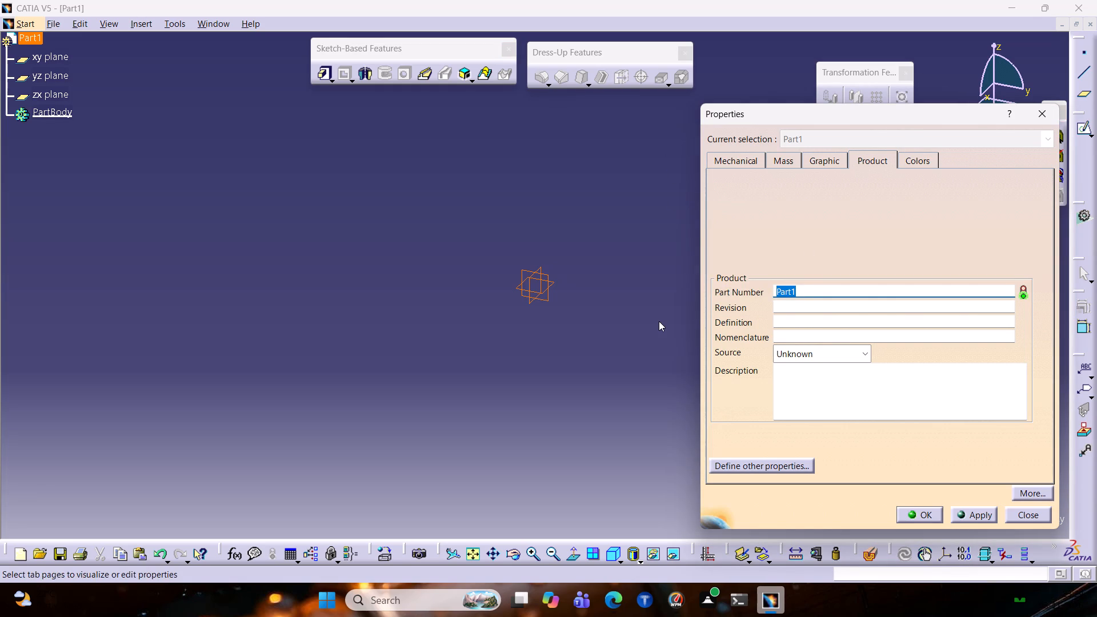
{"action": "key", "text": "ctrl+v"}
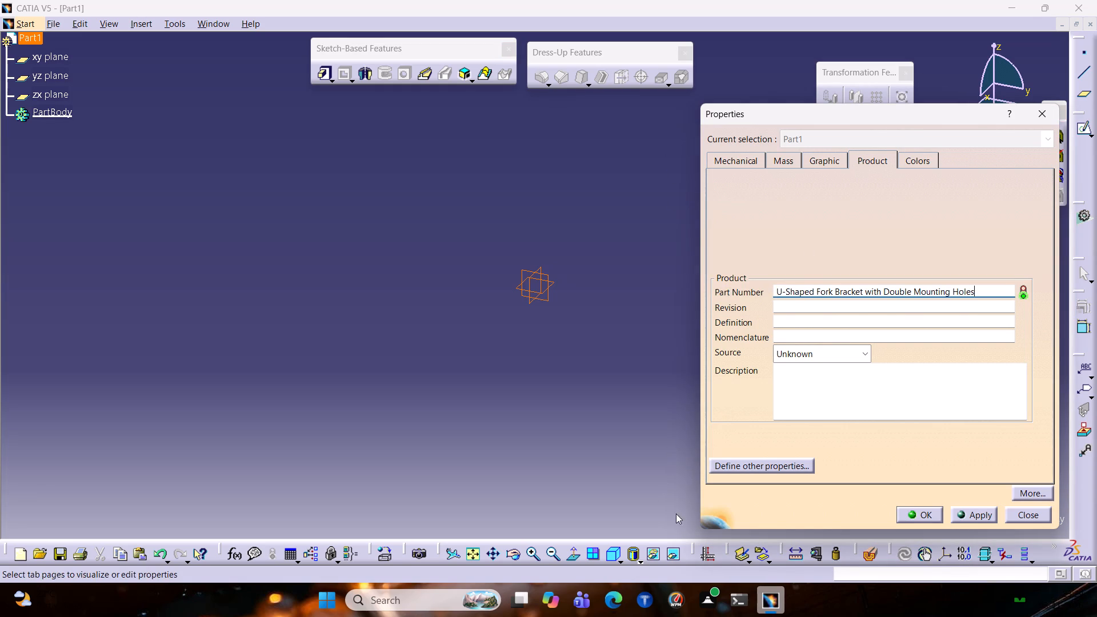
{"action": "left_click", "coordinate": [908, 510]}
{"action": "left_click", "coordinate": [602, 198]}
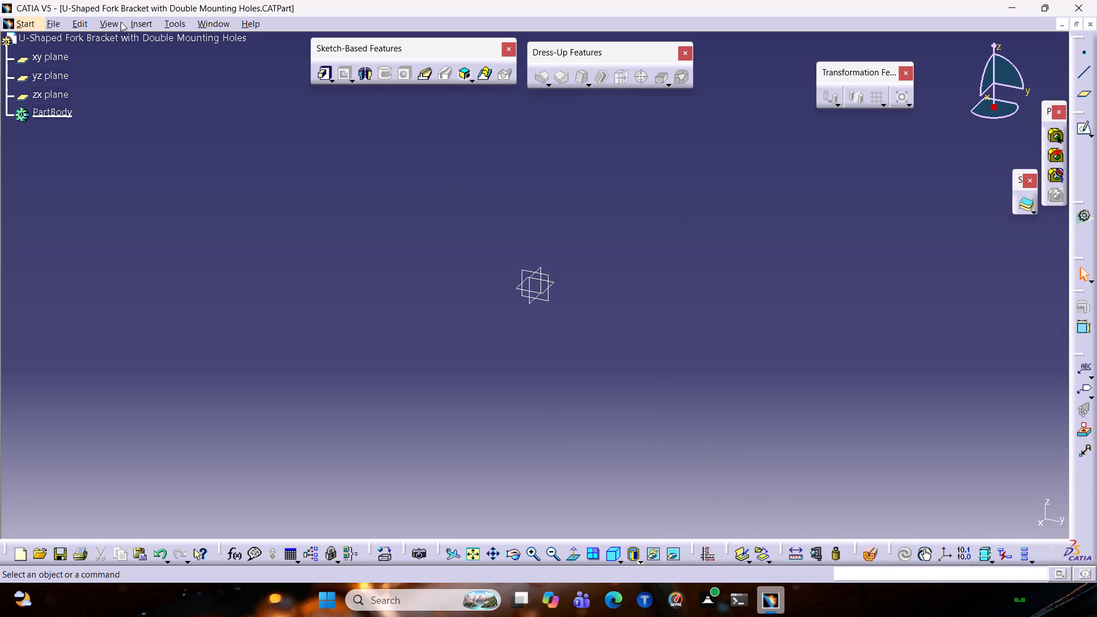
Start recording the macro Macro1.catvbs in MS VBScript, stored in the current part document.
{"action": "left_click", "coordinate": [163, 22]}
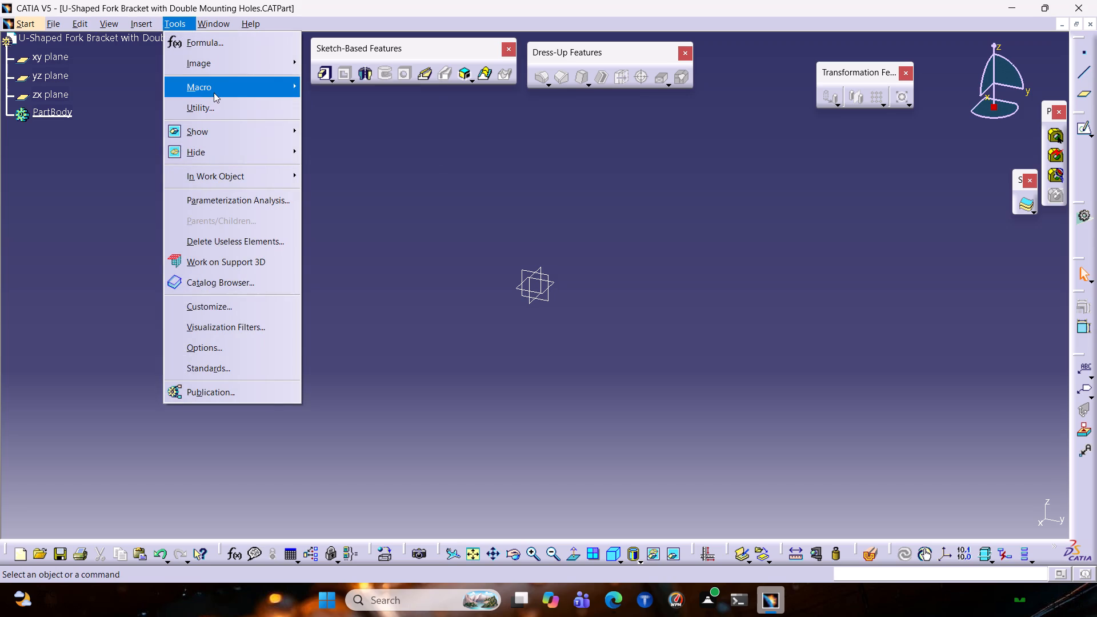
{"action": "left_click", "coordinate": [356, 107]}
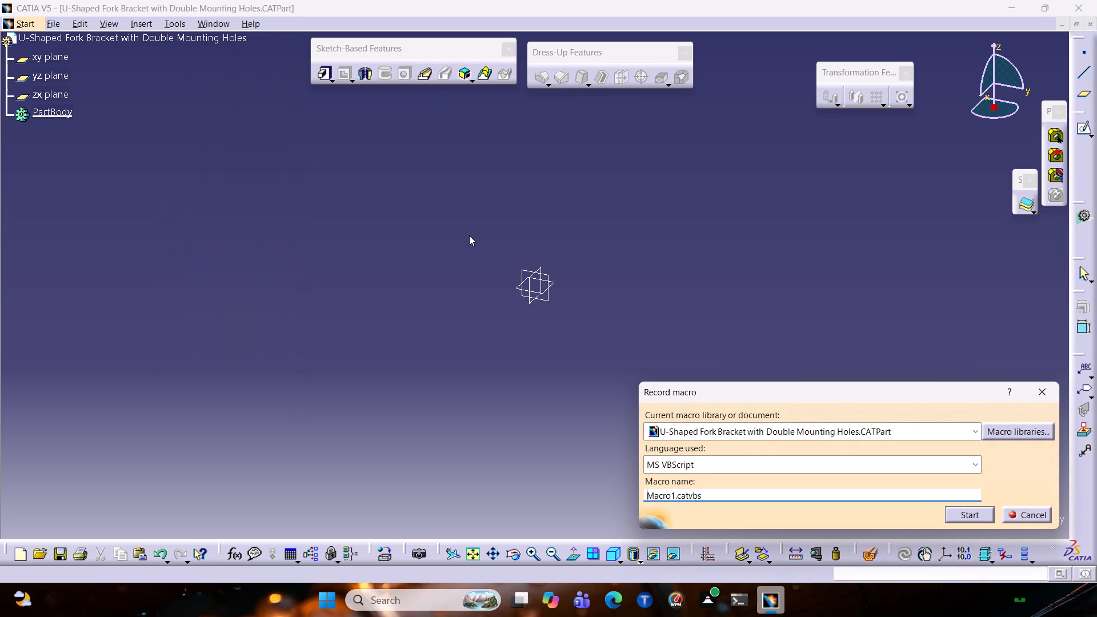
{"action": "left_click", "coordinate": [719, 420]}
{"action": "left_click", "coordinate": [976, 514]}
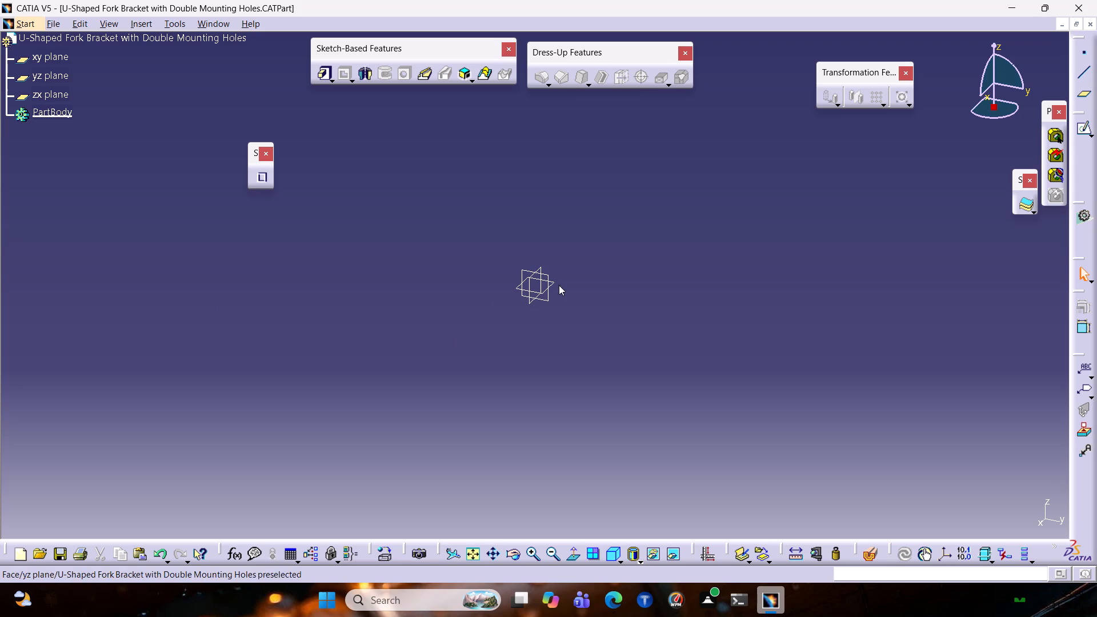
Open a new sketch on the yz plane.
{"action": "left_click", "coordinate": [546, 274]}
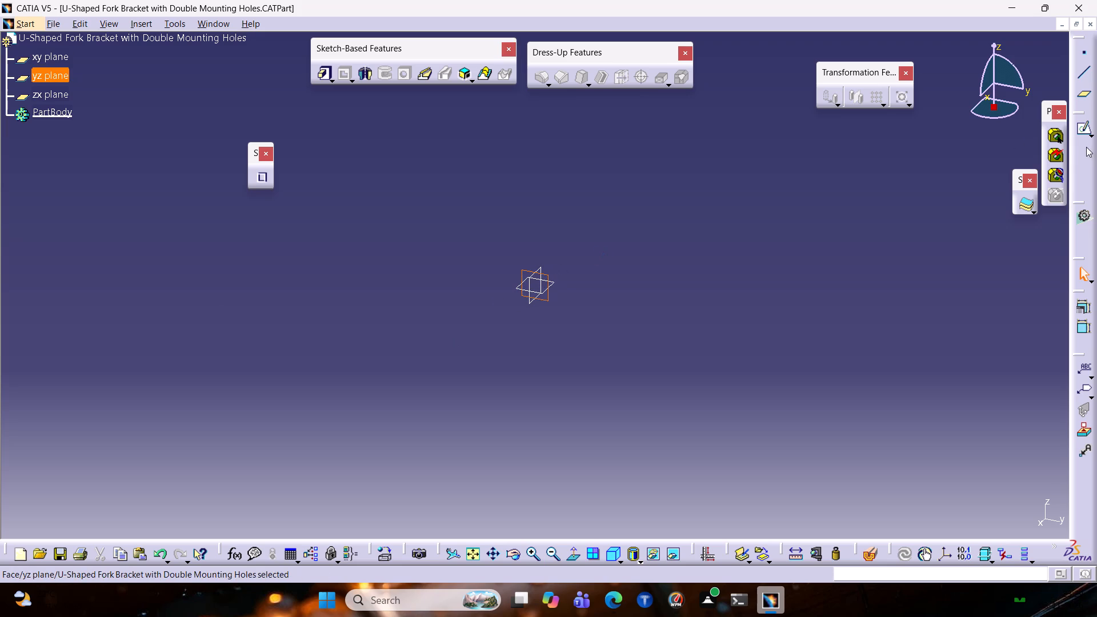
{"action": "left_click", "coordinate": [1078, 133]}
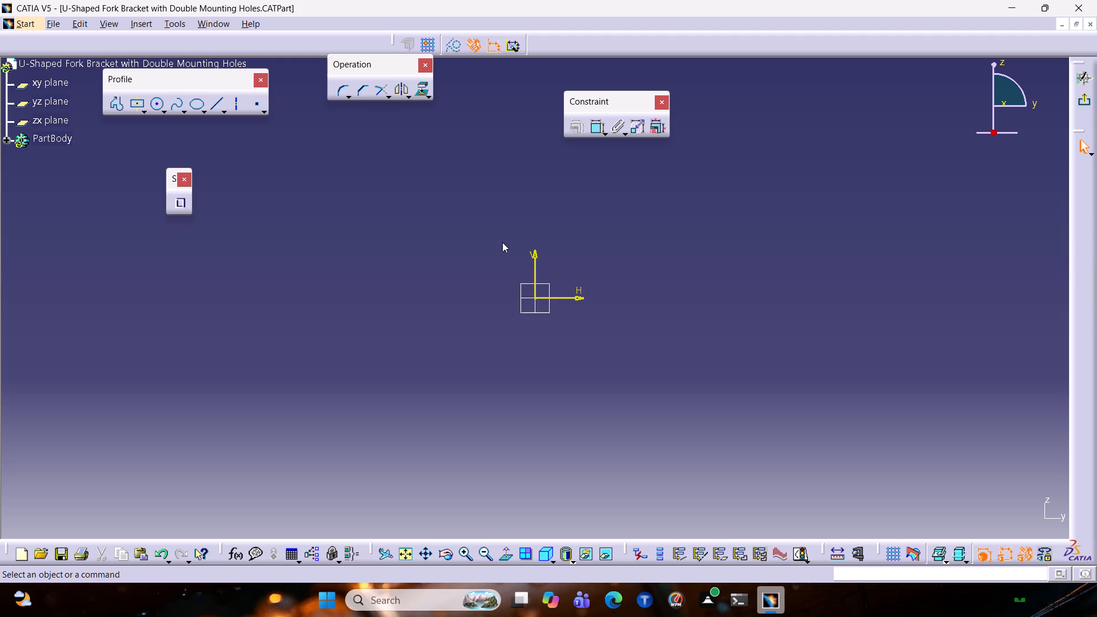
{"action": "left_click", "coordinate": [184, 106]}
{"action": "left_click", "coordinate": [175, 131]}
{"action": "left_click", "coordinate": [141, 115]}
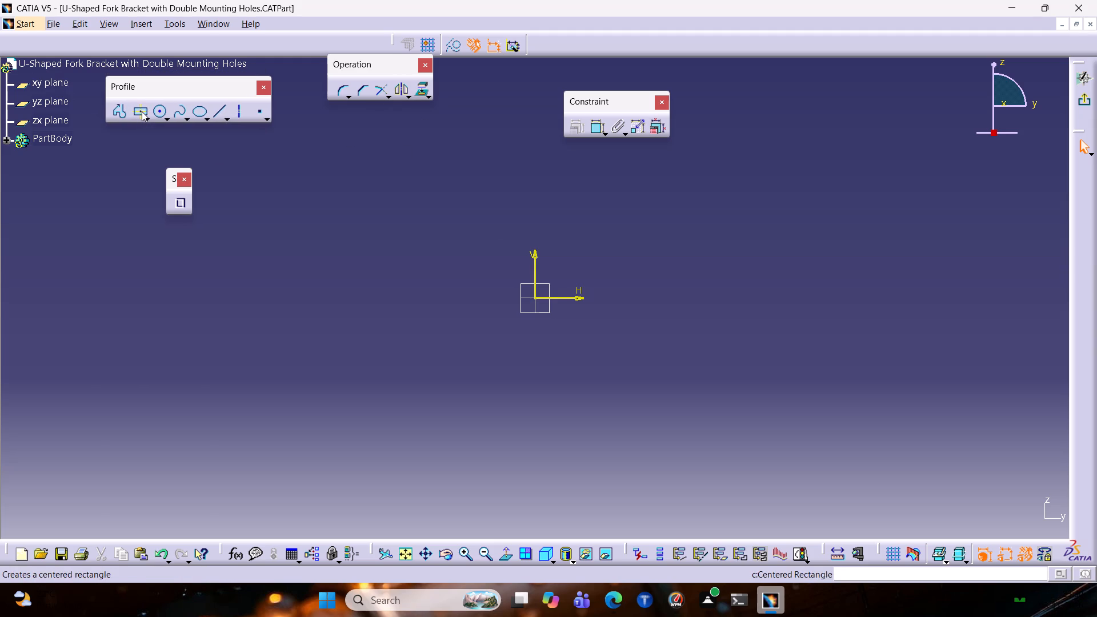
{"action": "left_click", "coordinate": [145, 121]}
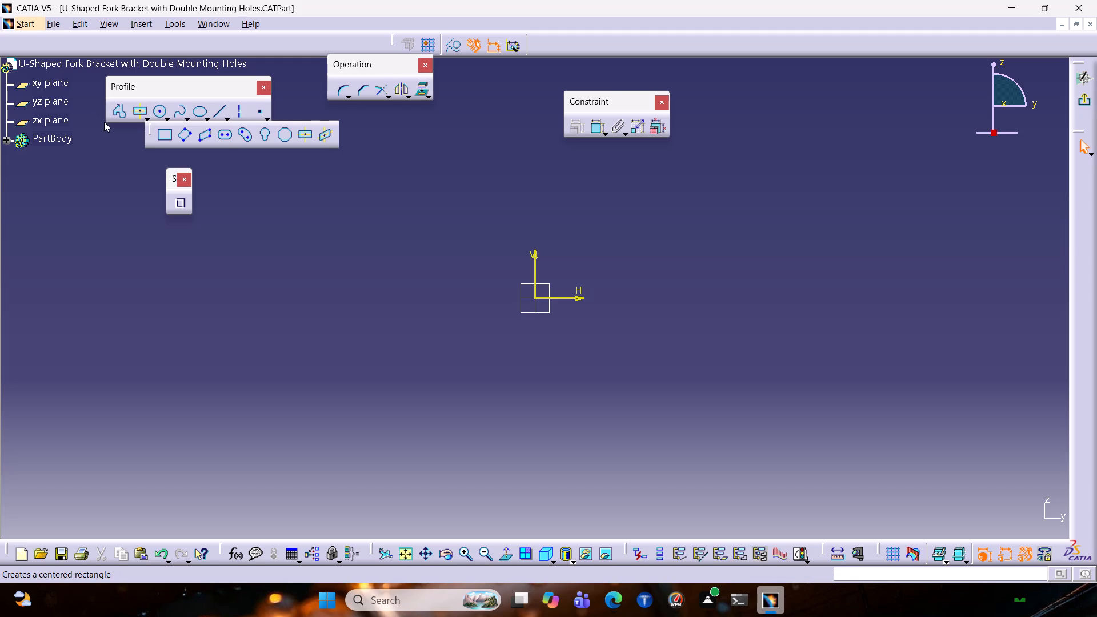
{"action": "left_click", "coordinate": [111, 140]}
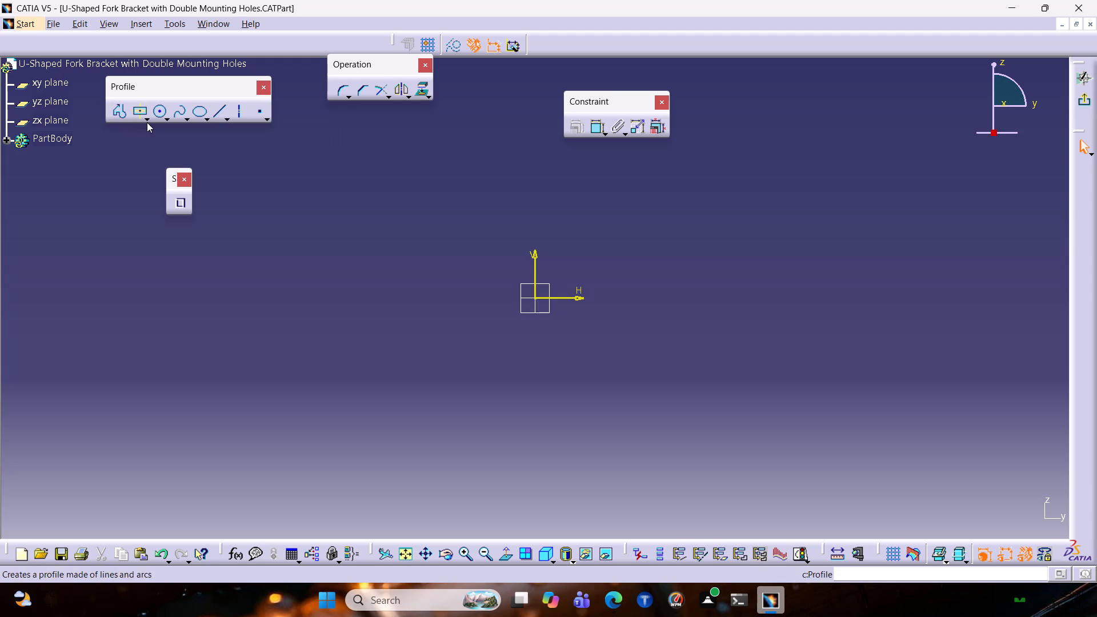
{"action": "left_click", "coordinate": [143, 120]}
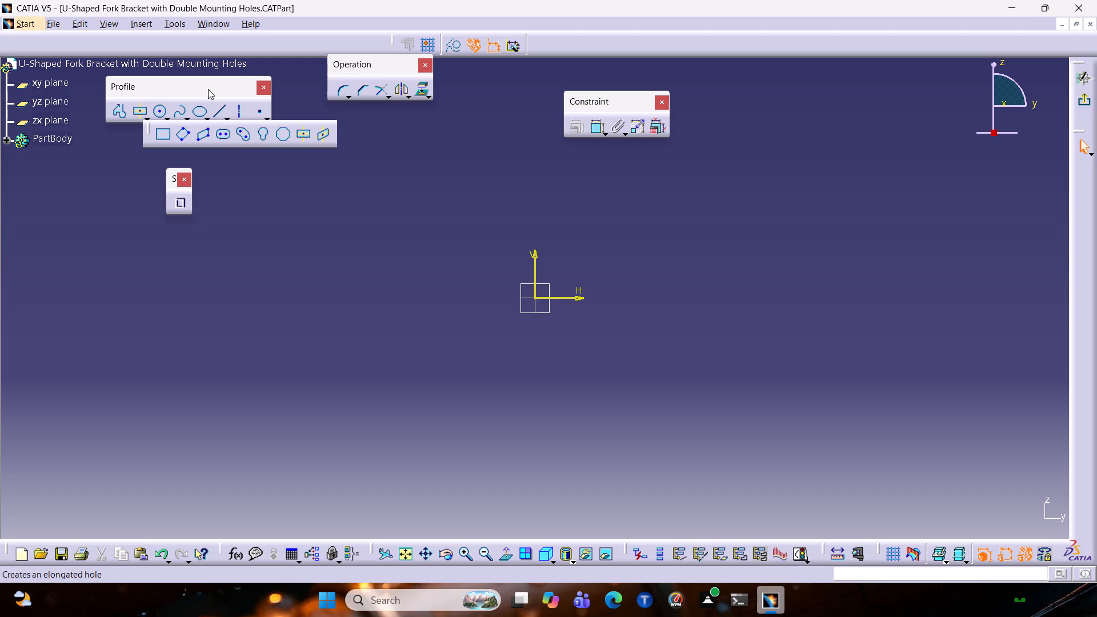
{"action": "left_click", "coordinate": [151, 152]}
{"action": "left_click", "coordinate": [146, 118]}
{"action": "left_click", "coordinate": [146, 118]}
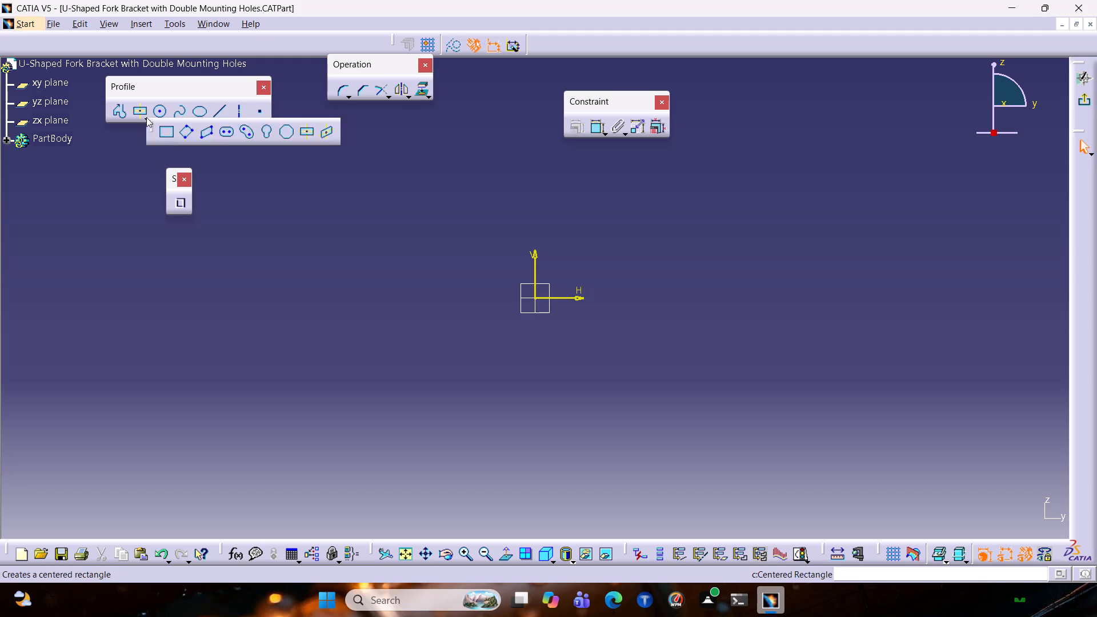
Sketch a 125 mm horizontal line centred symmetrically on the origin, with its length dimension placed below it.
{"action": "left_click", "coordinate": [216, 111]}
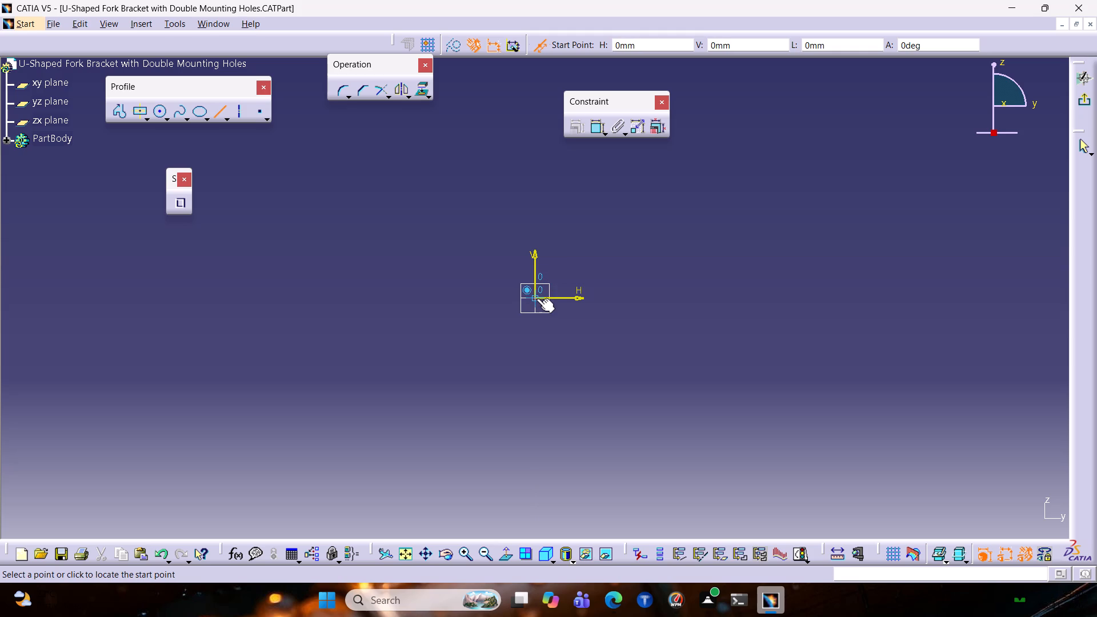
{"action": "left_click", "coordinate": [537, 298]}
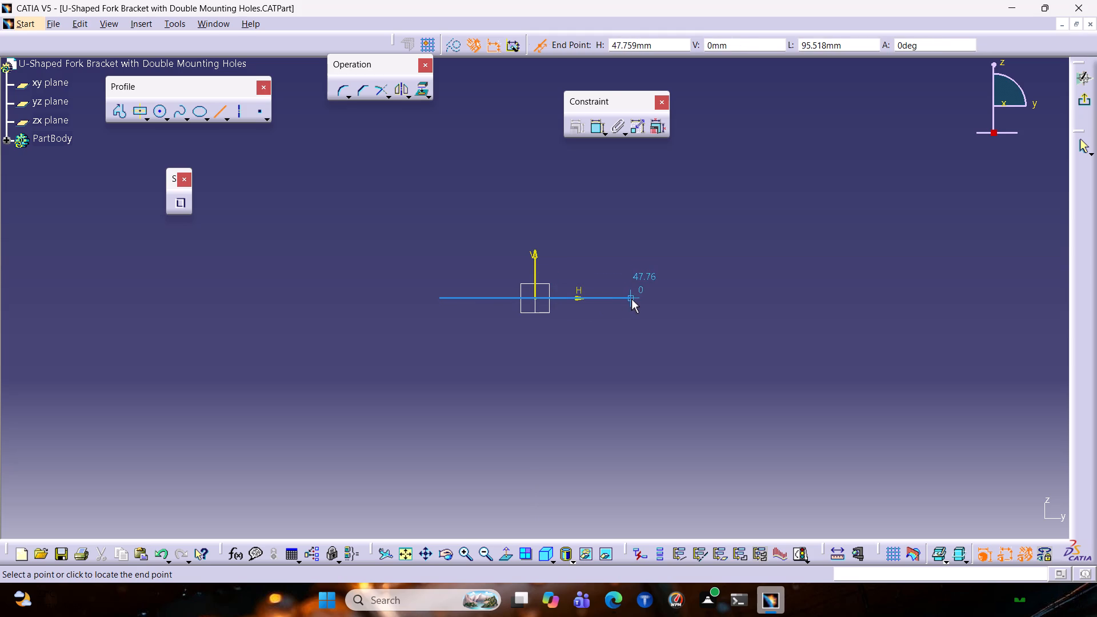
{"action": "key", "text": "Tab"}
{"action": "key", "text": "Tab"}
{"action": "key", "text": "Tab"}
{"action": "key", "text": "Tab"}
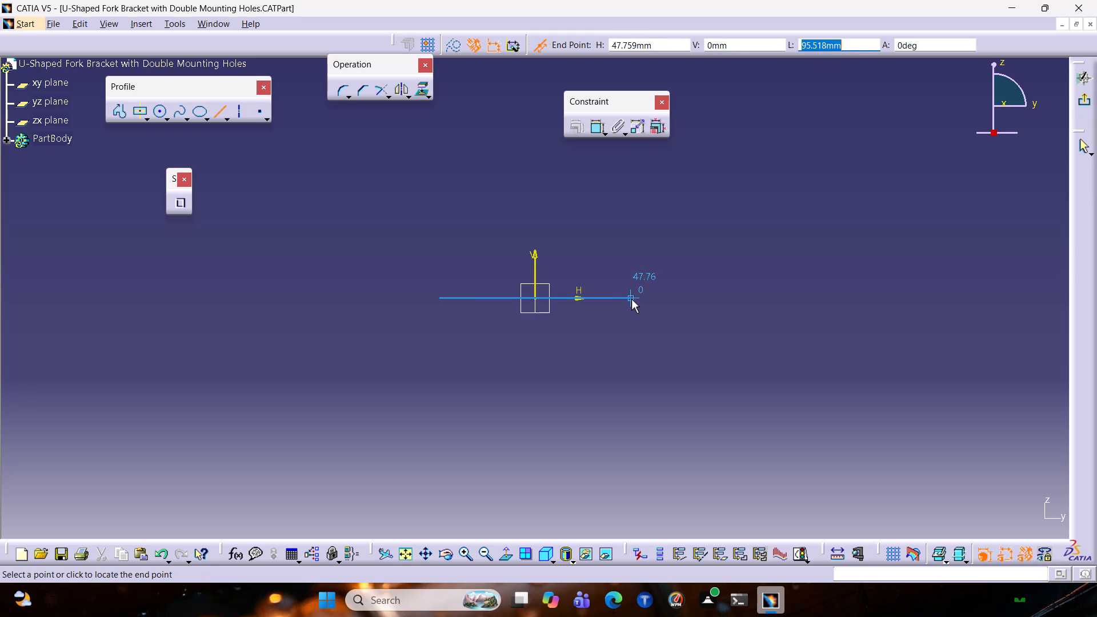
{"action": "key", "text": "1"}
{"action": "type", "text": "25"}
{"action": "key", "text": "Return"}
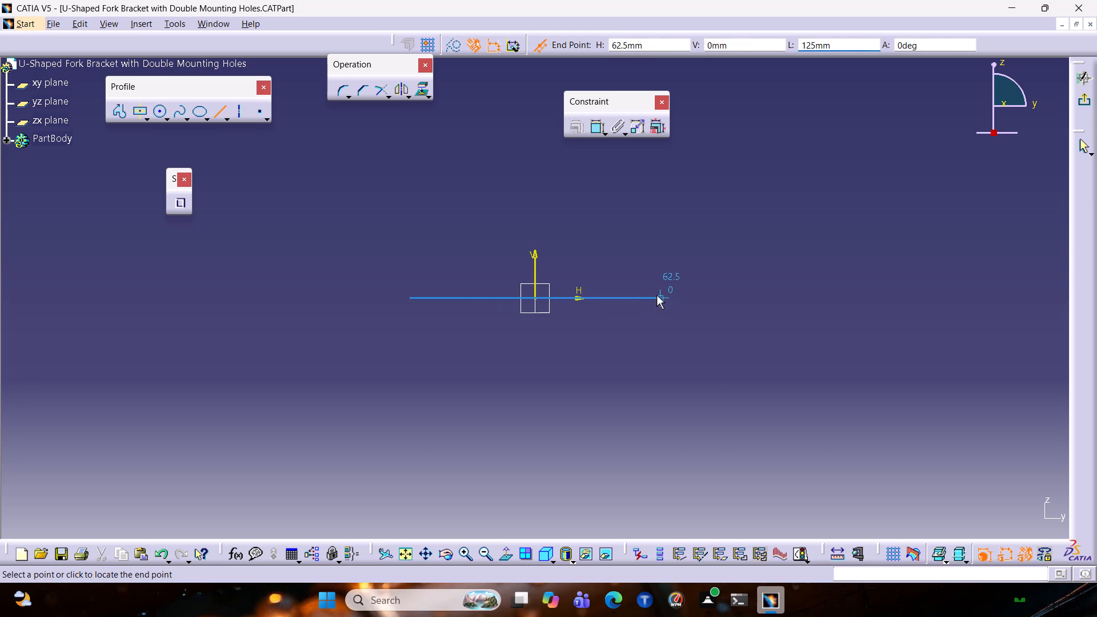
{"action": "left_click", "coordinate": [656, 295]}
{"action": "left_click_drag", "start_coordinate": [650, 277], "coordinate": [646, 356]}
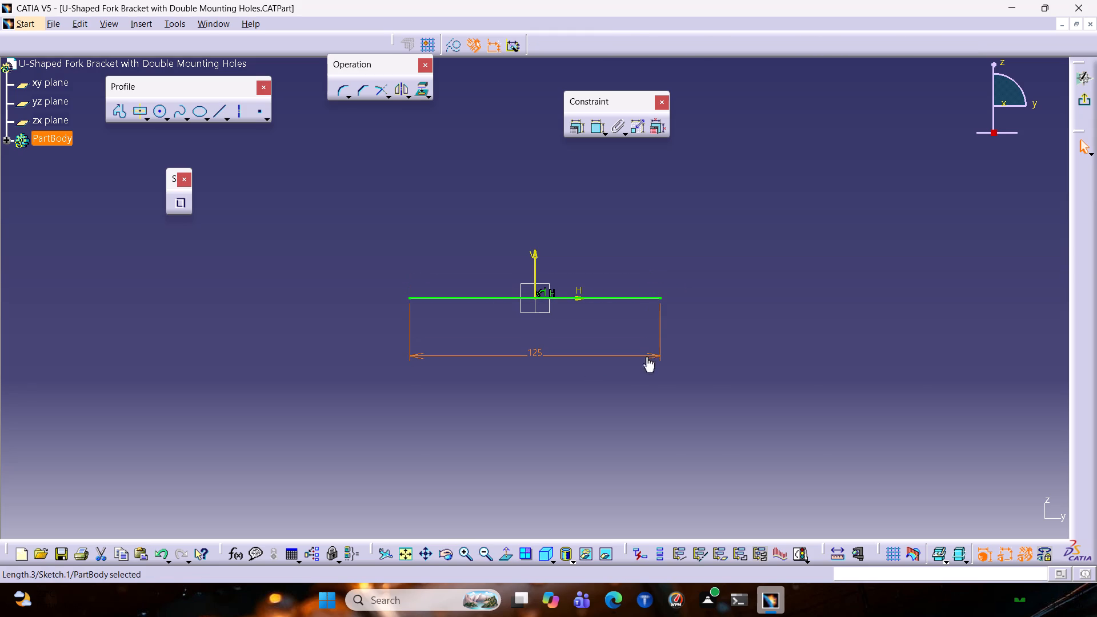
Draw a 60 mm profile line upward from the left end of the base line.
{"action": "left_click", "coordinate": [123, 112]}
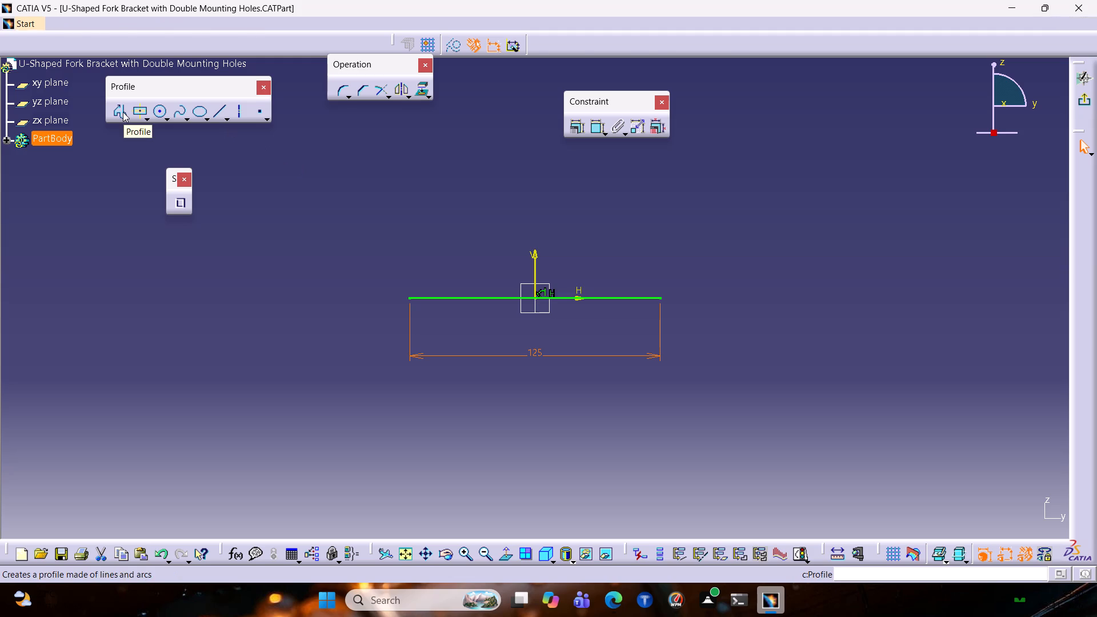
{"action": "left_click", "coordinate": [411, 298]}
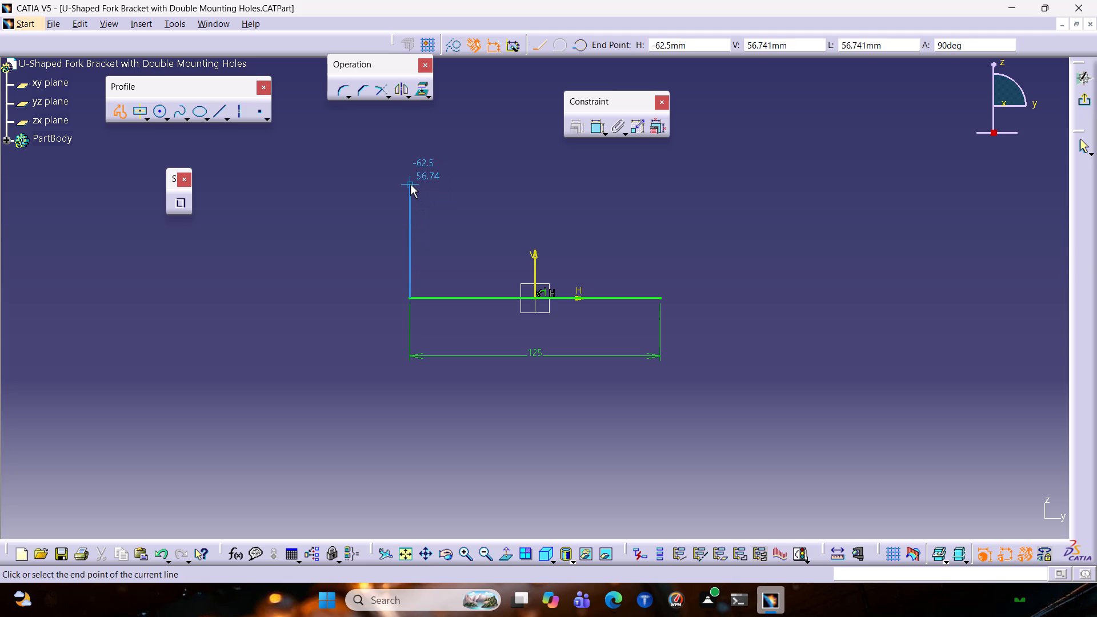
{"action": "key", "text": "Tab"}
{"action": "key", "text": "Tab"}
{"action": "key", "text": "Tab"}
{"action": "key", "text": "Tab"}
{"action": "type", "text": "60"}
{"action": "key", "text": "Return"}
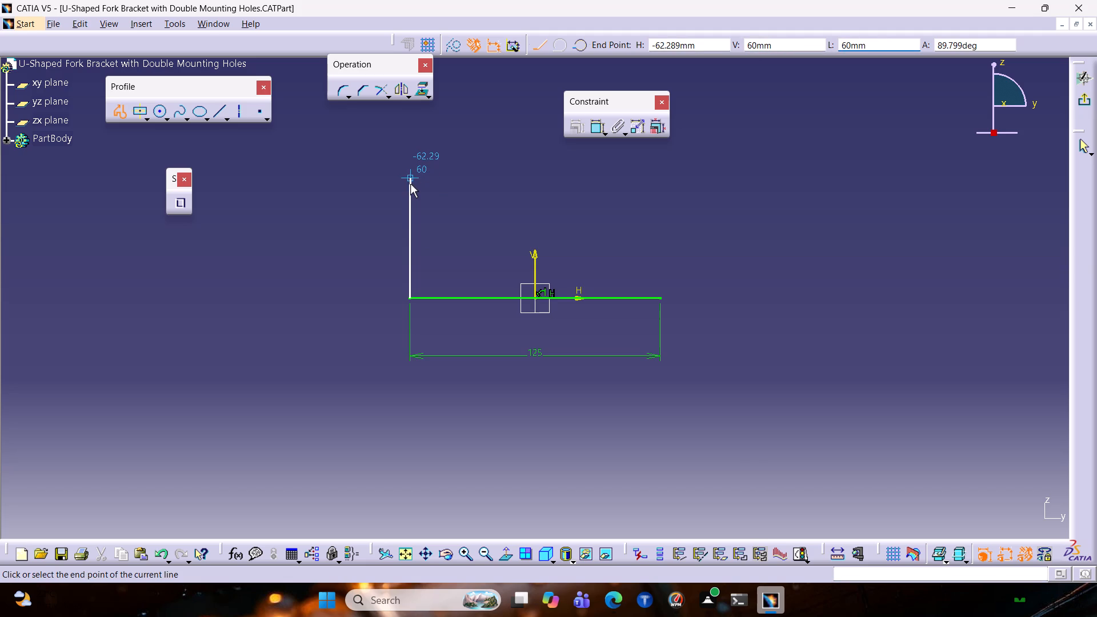
{"action": "left_click", "coordinate": [414, 181]}
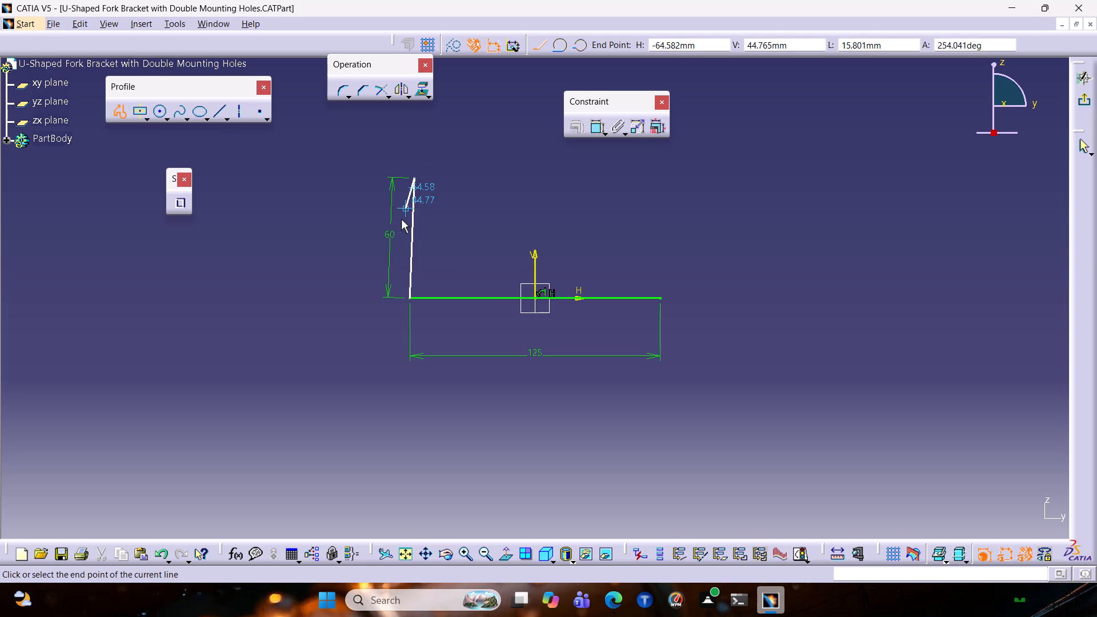
{"action": "key", "text": "Escape"}
Apply a Vertical constraint to the 60 mm side line.
{"action": "left_click", "coordinate": [574, 124]}
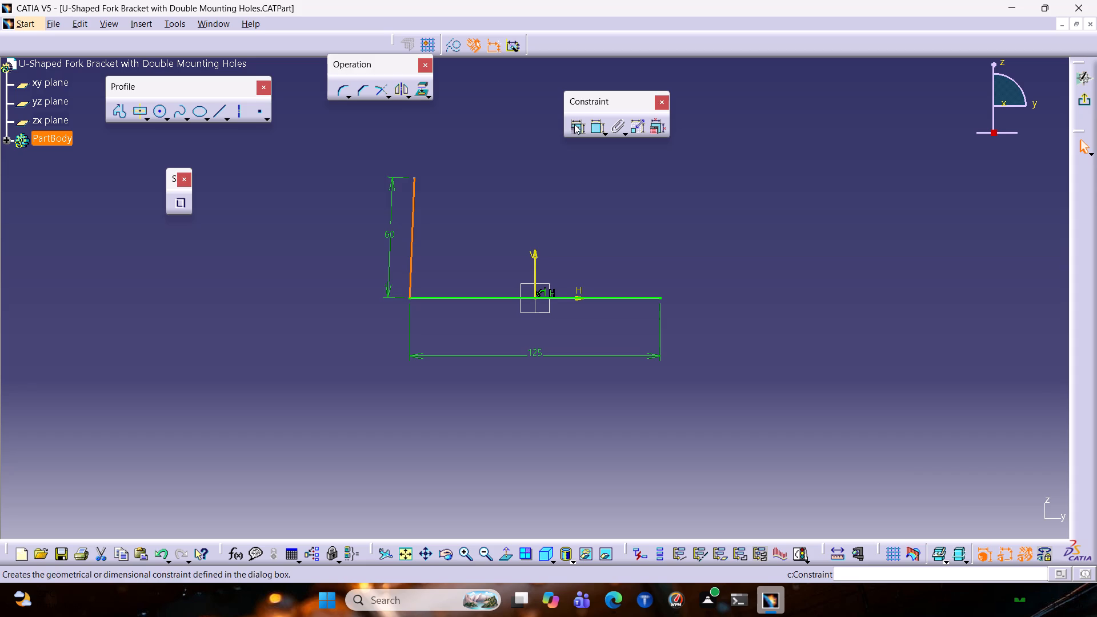
{"action": "left_click", "coordinate": [1001, 419]}
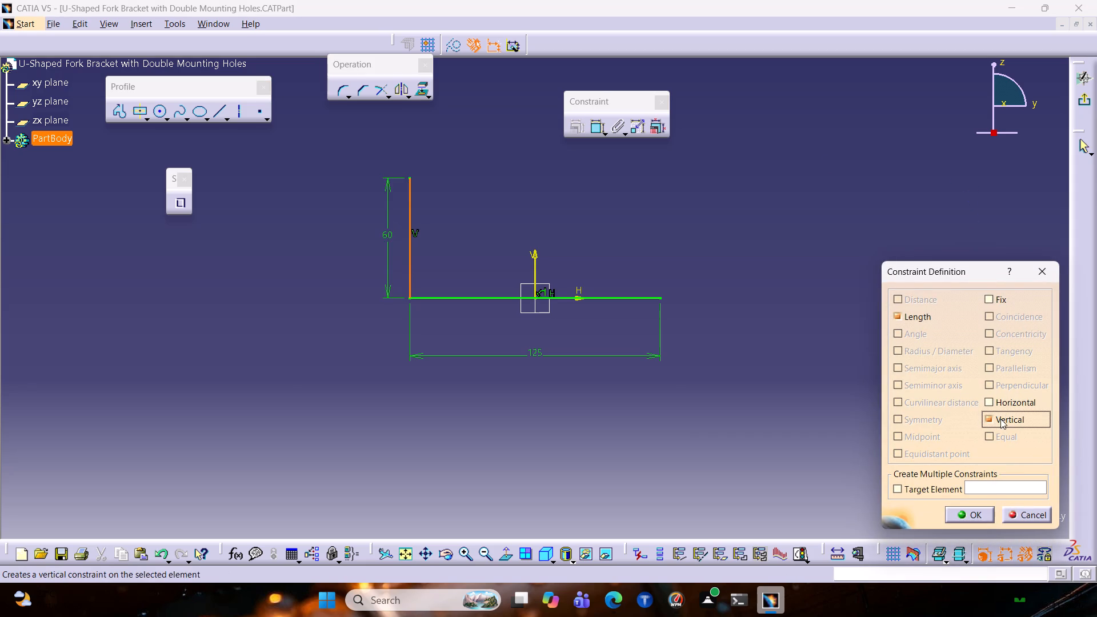
{"action": "left_click", "coordinate": [983, 519]}
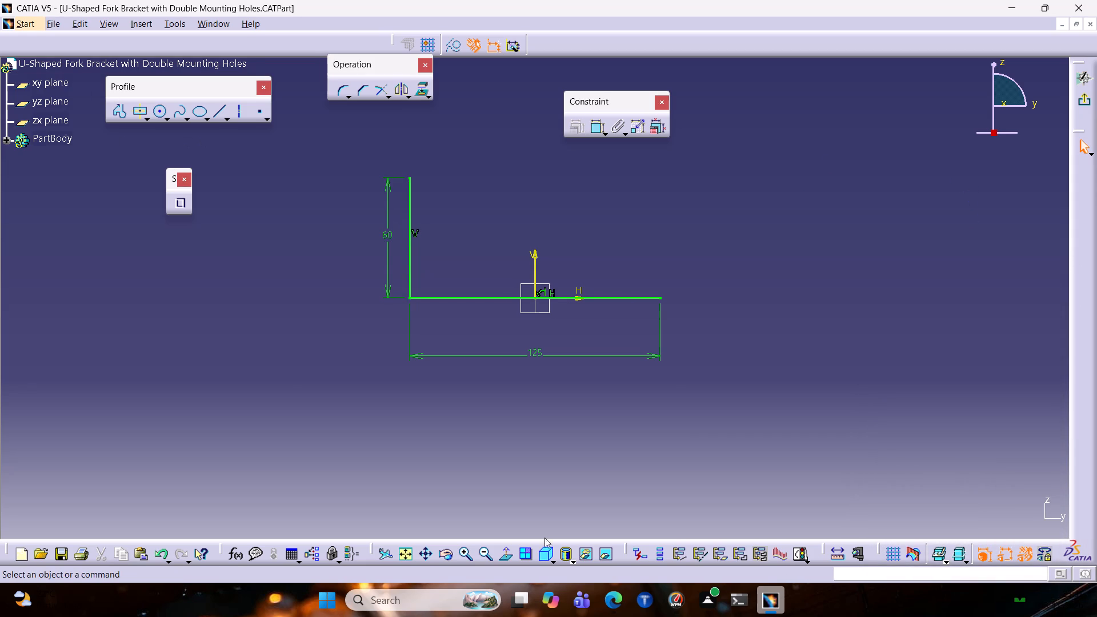
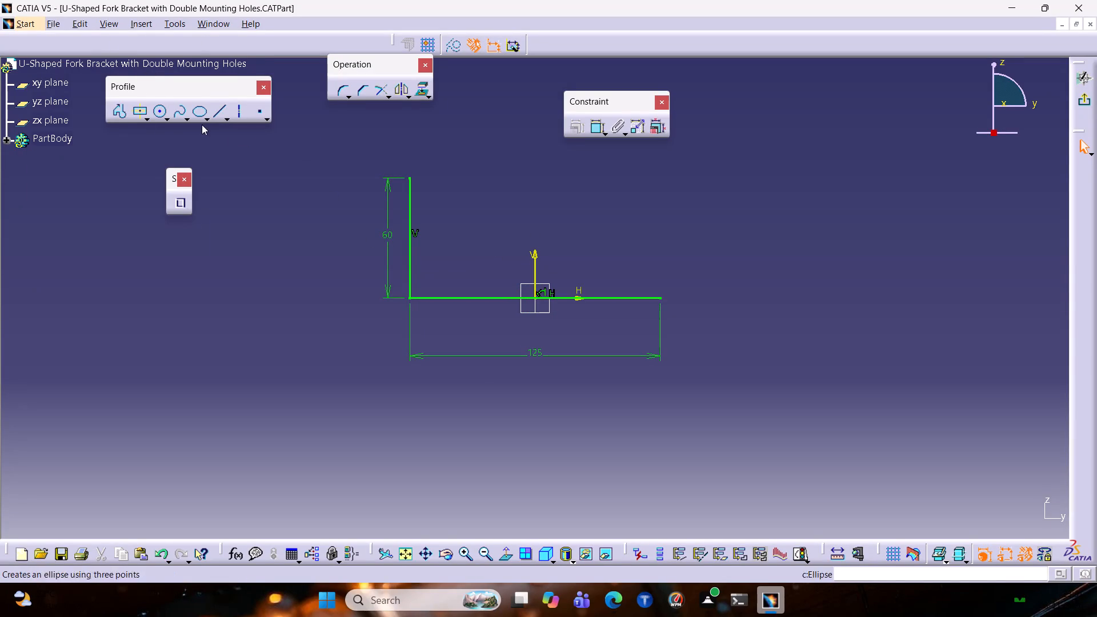
Close the 125 x 60 mm outer rectangle with a horizontal top line and a vertical line down to the base line's right end.
{"action": "left_click", "coordinate": [119, 106]}
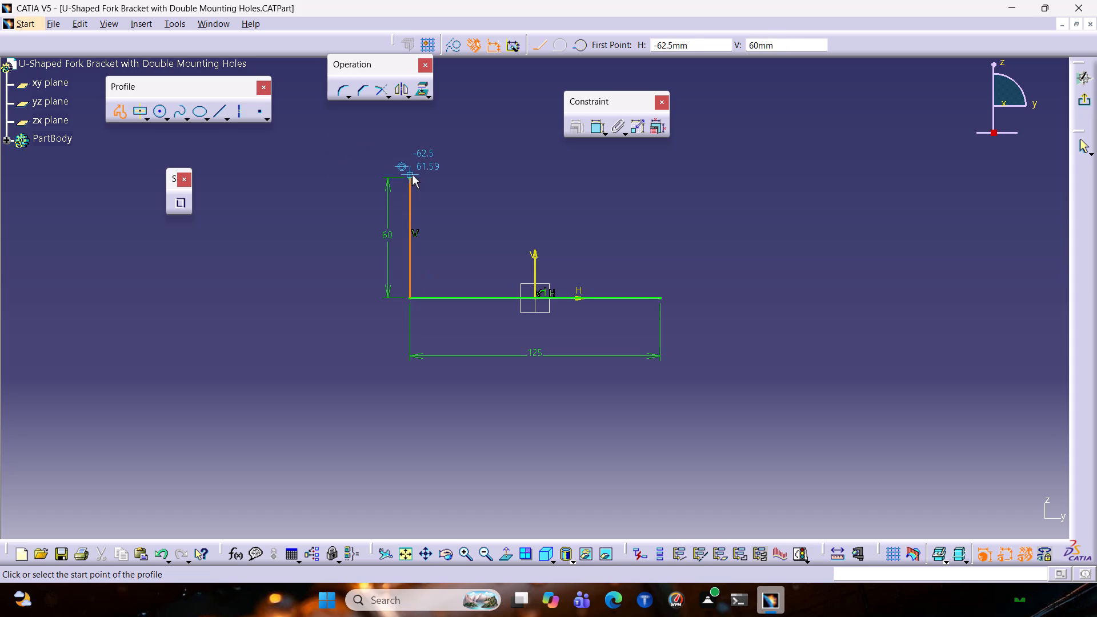
{"action": "left_click", "coordinate": [409, 178]}
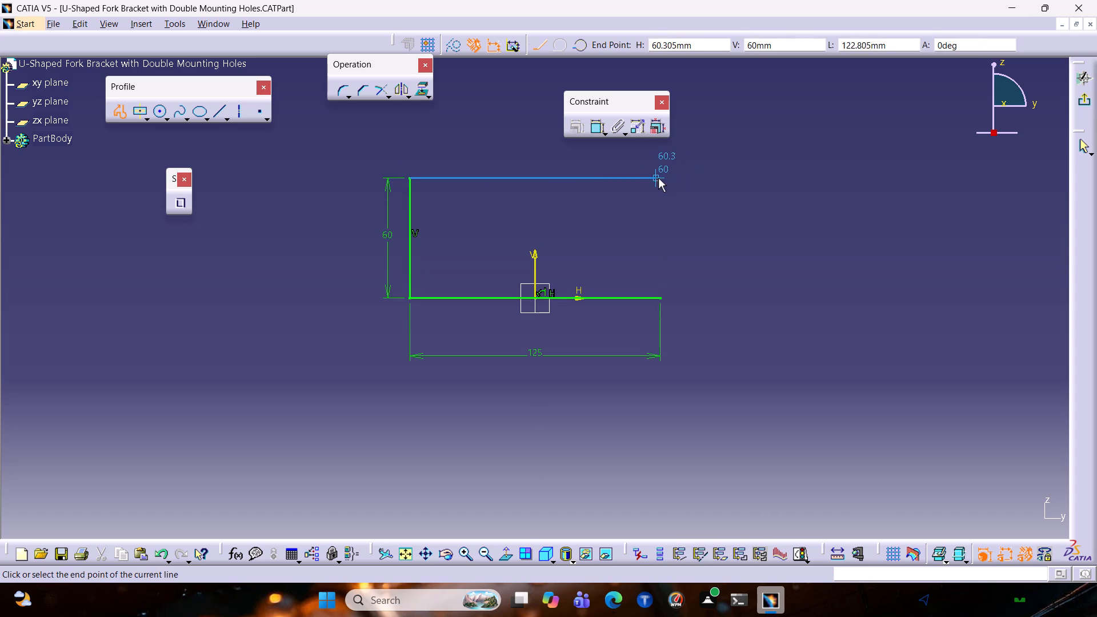
{"action": "left_click", "coordinate": [661, 178]}
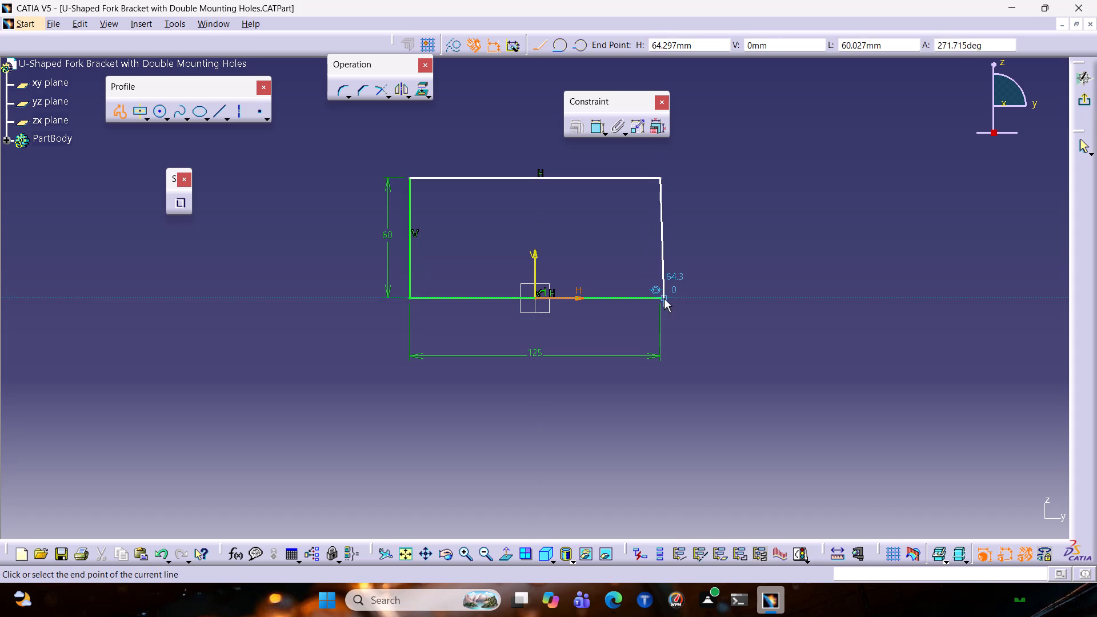
{"action": "left_click", "coordinate": [660, 301]}
{"action": "key", "text": "Escape"}
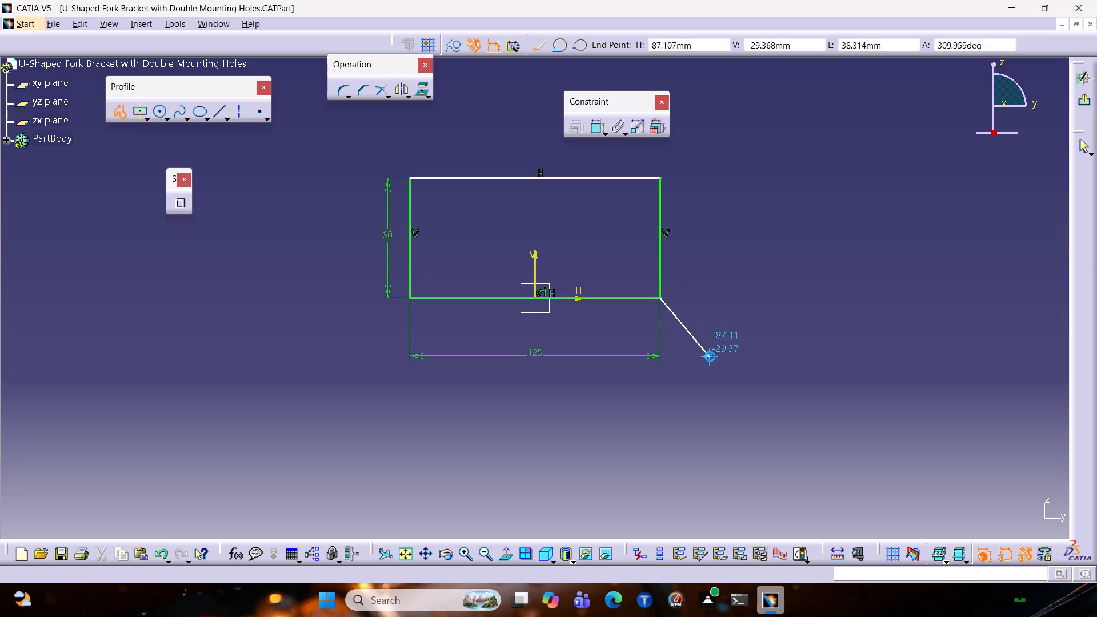
{"action": "left_click", "coordinate": [710, 356]}
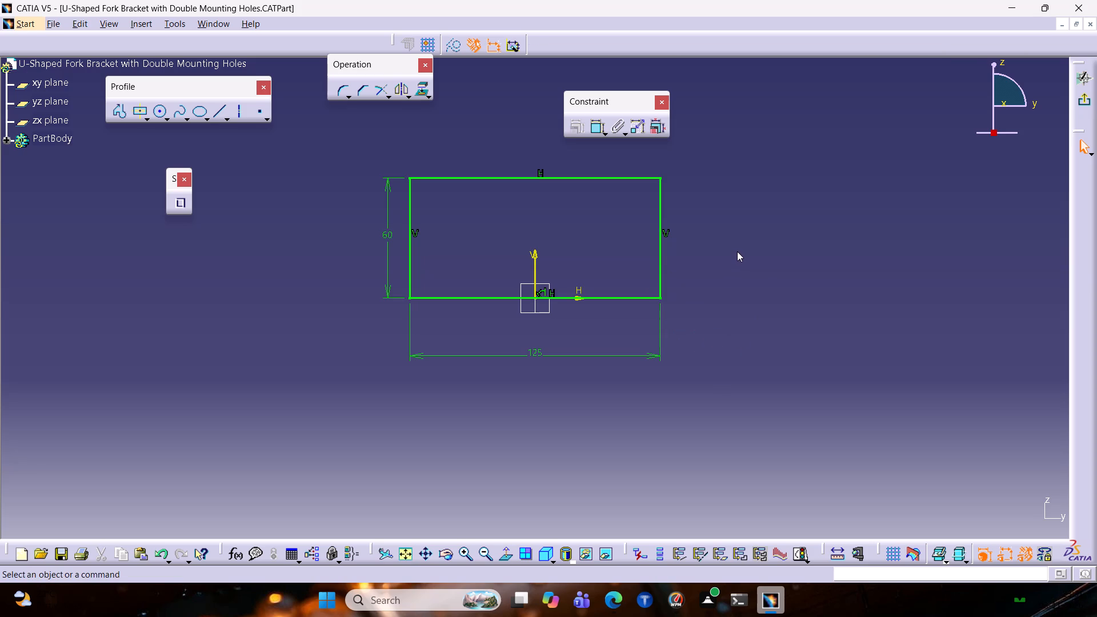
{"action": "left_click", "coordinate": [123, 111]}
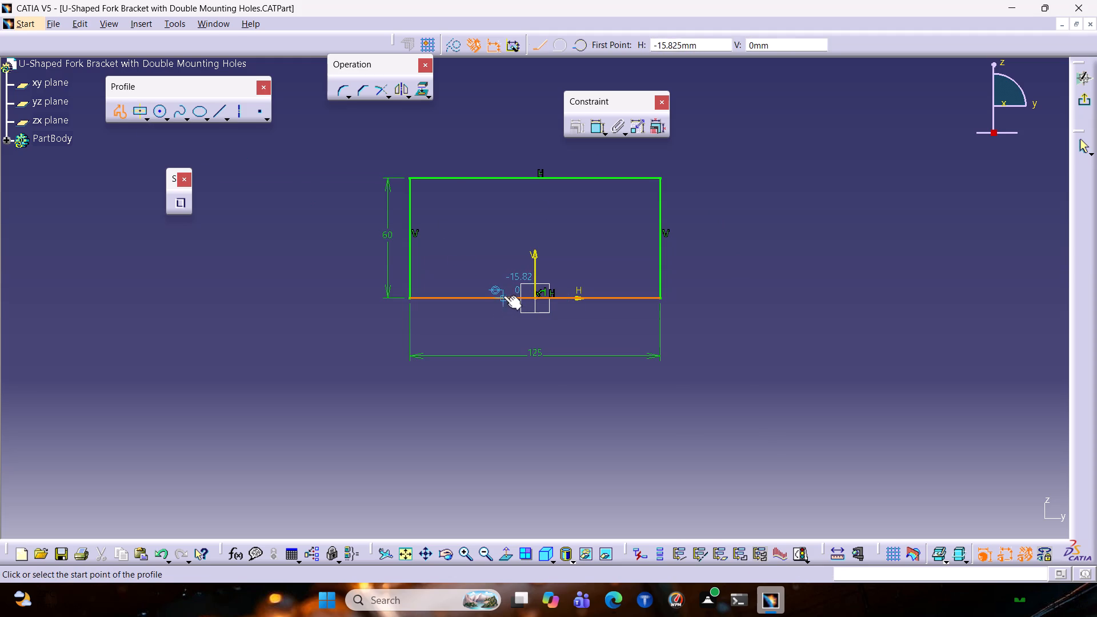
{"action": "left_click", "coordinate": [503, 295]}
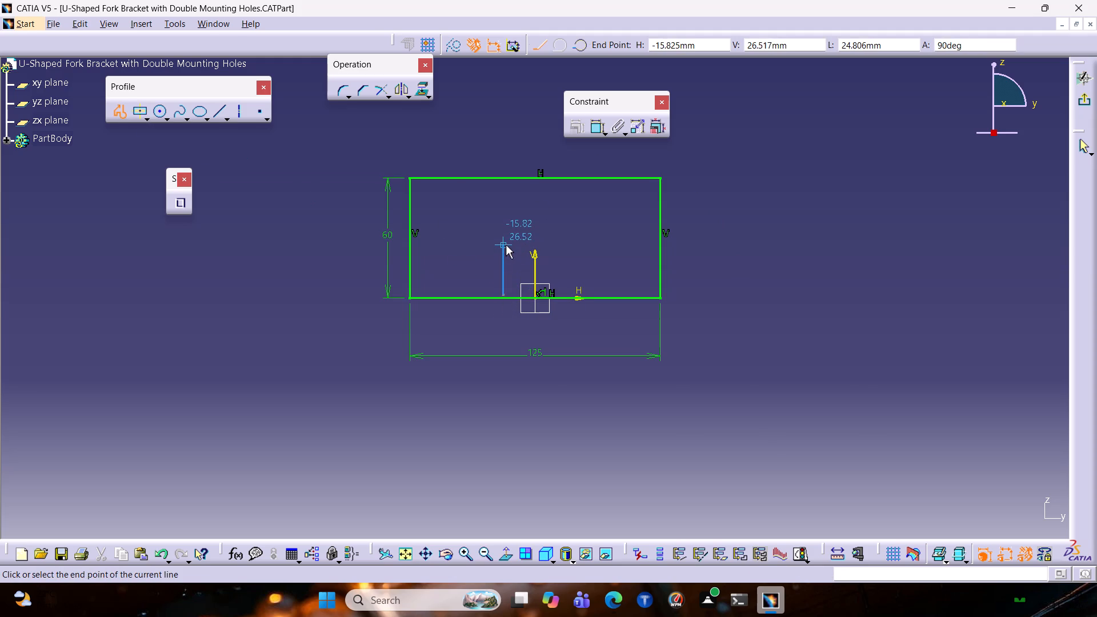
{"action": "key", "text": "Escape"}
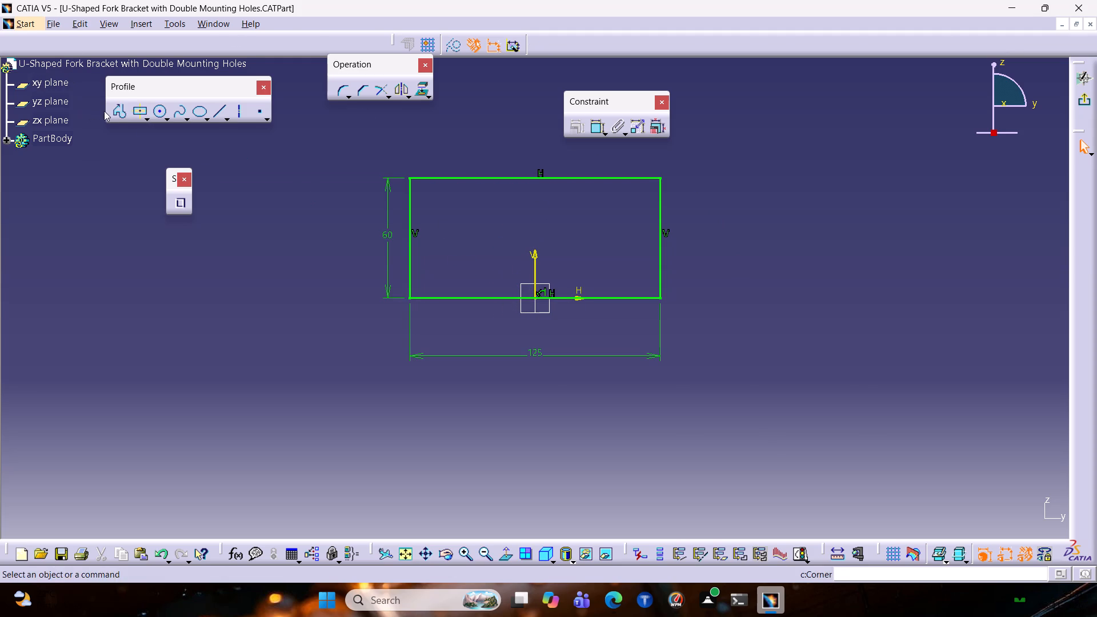
Sketch a three-sided inner slot profile about 45 mm wide and 38 mm high, with both legs ending on the base line.
{"action": "left_click", "coordinate": [115, 113]}
{"action": "left_click", "coordinate": [483, 298]}
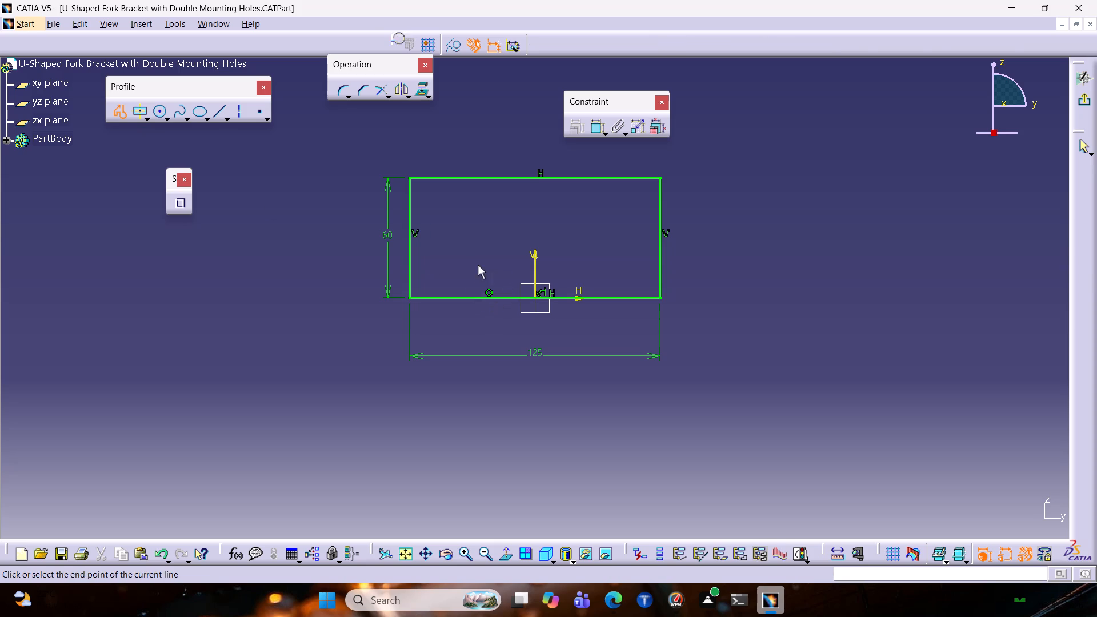
{"action": "left_click", "coordinate": [485, 224]}
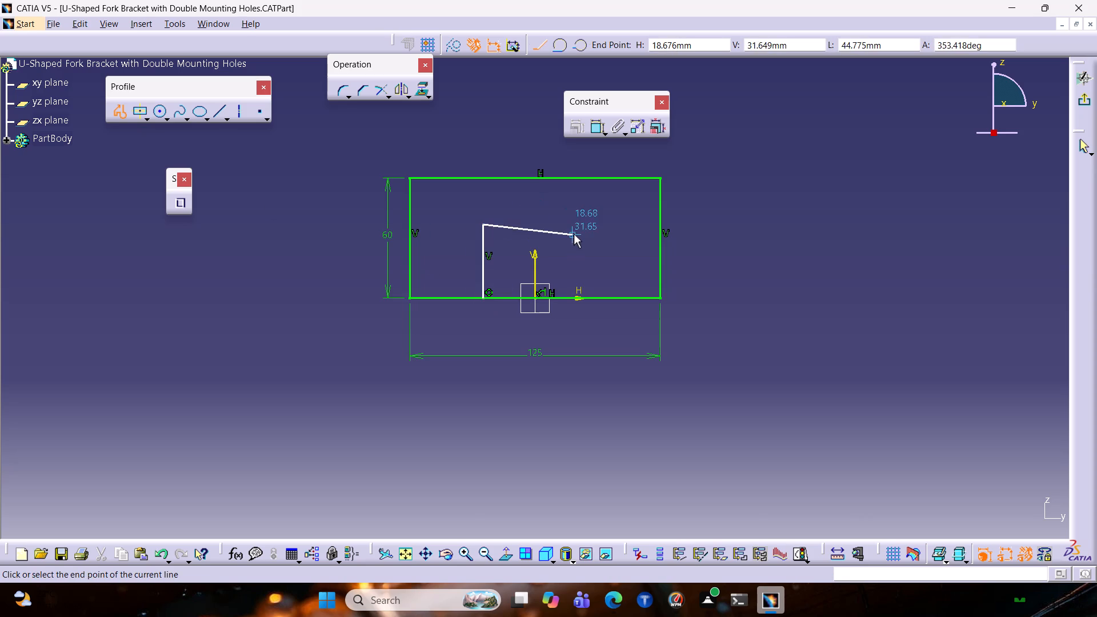
{"action": "left_click", "coordinate": [571, 221]}
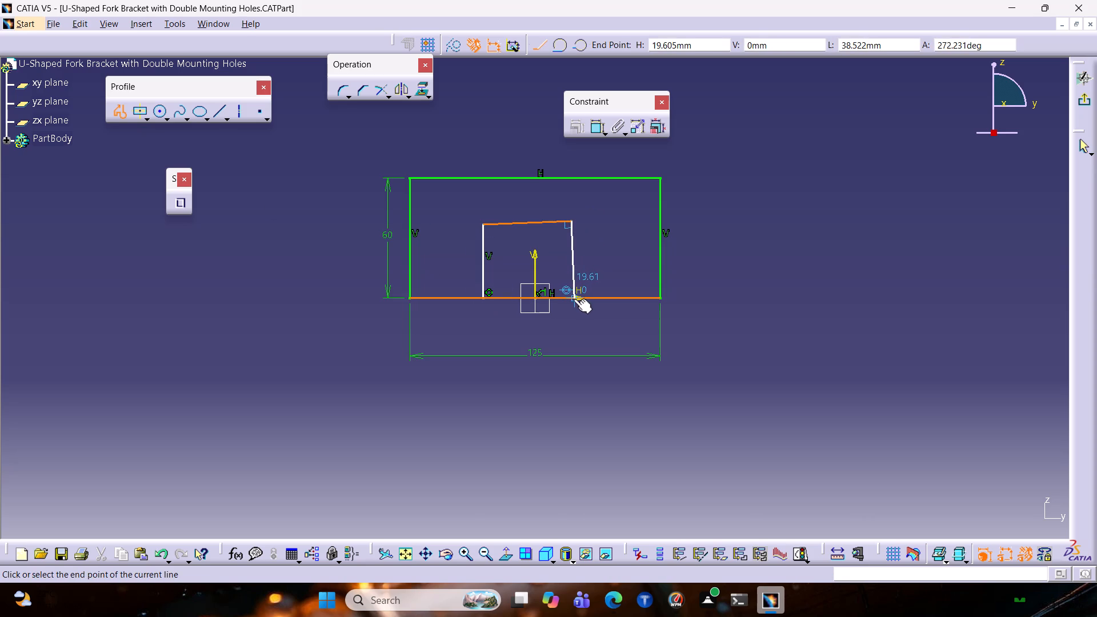
{"action": "left_click", "coordinate": [574, 299]}
{"action": "key", "text": "Escape"}
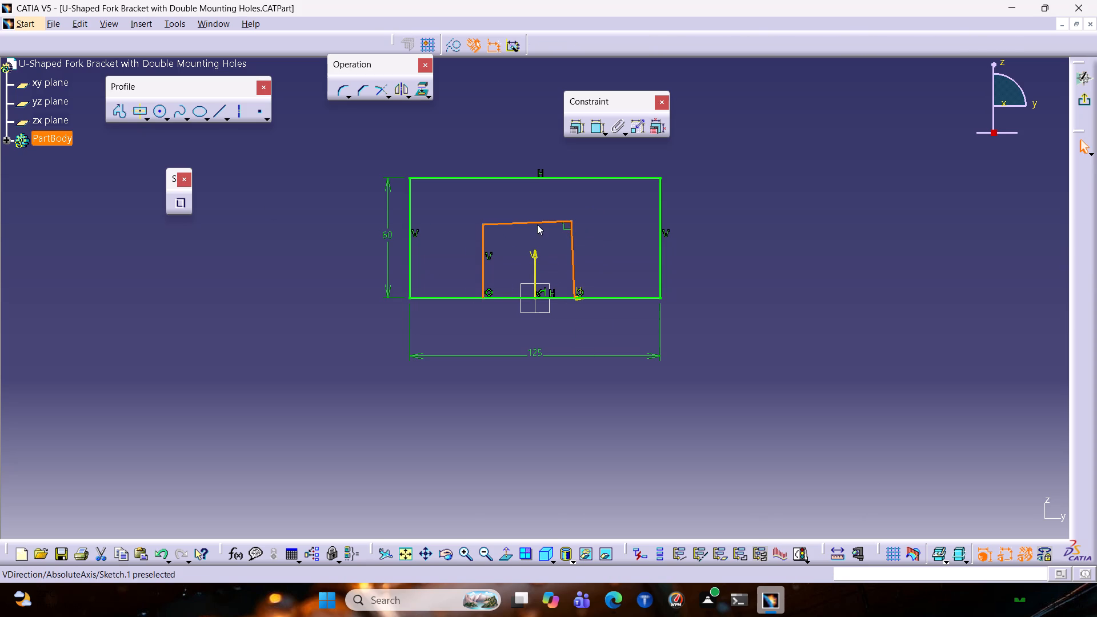
Apply a Horizontal constraint to the top line of the inner slot profile.
{"action": "left_click", "coordinate": [538, 225]}
{"action": "left_click", "coordinate": [543, 221]}
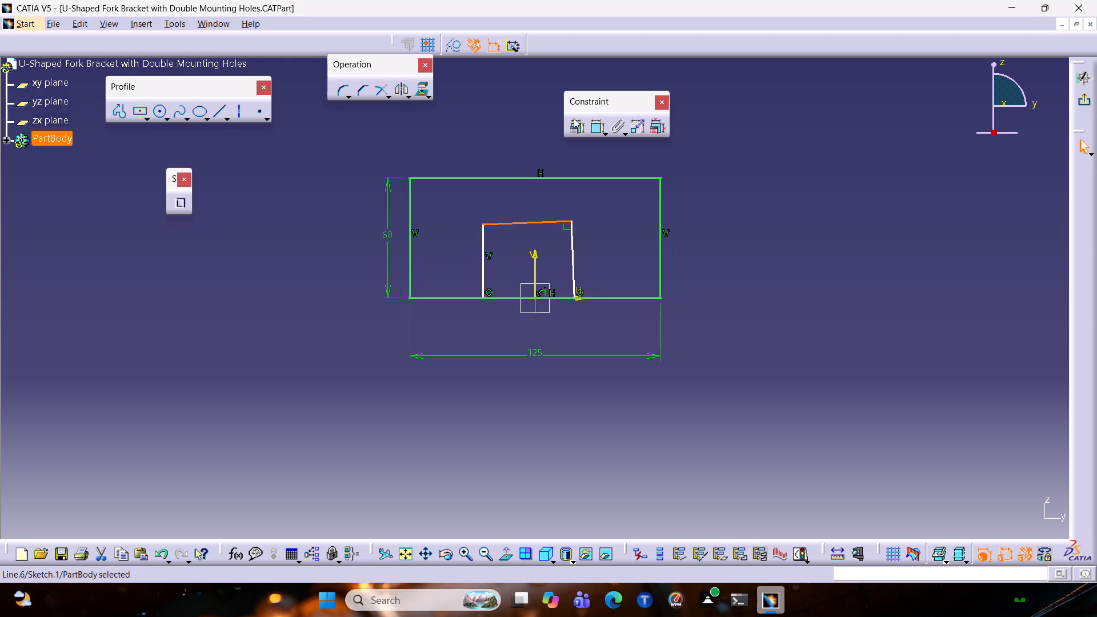
{"action": "left_click", "coordinate": [574, 127]}
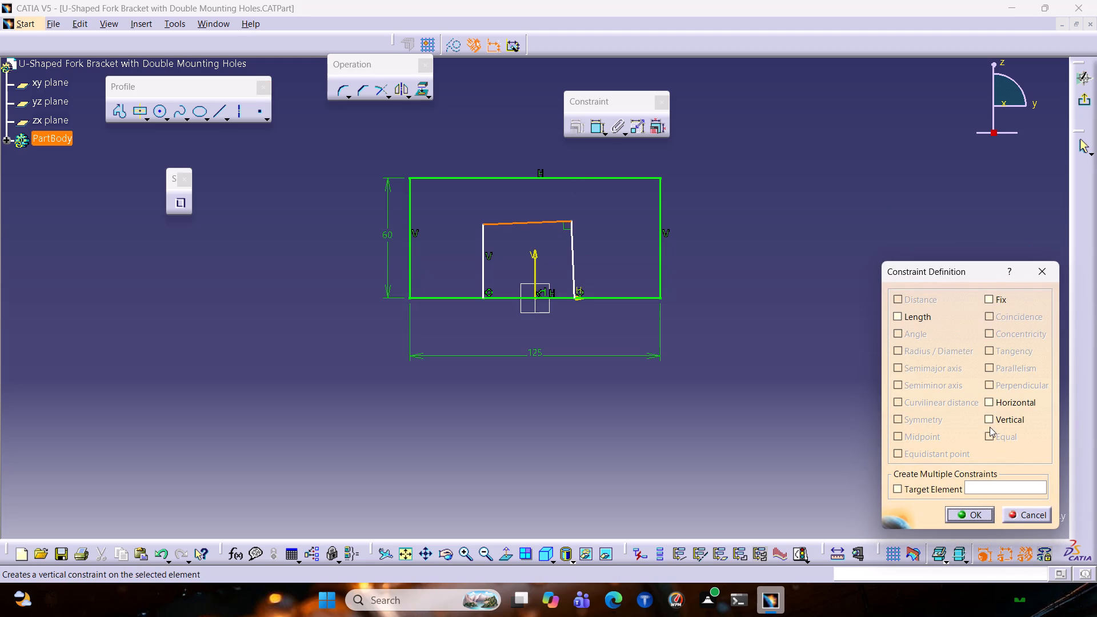
{"action": "left_click", "coordinate": [994, 407]}
{"action": "left_click", "coordinate": [959, 518]}
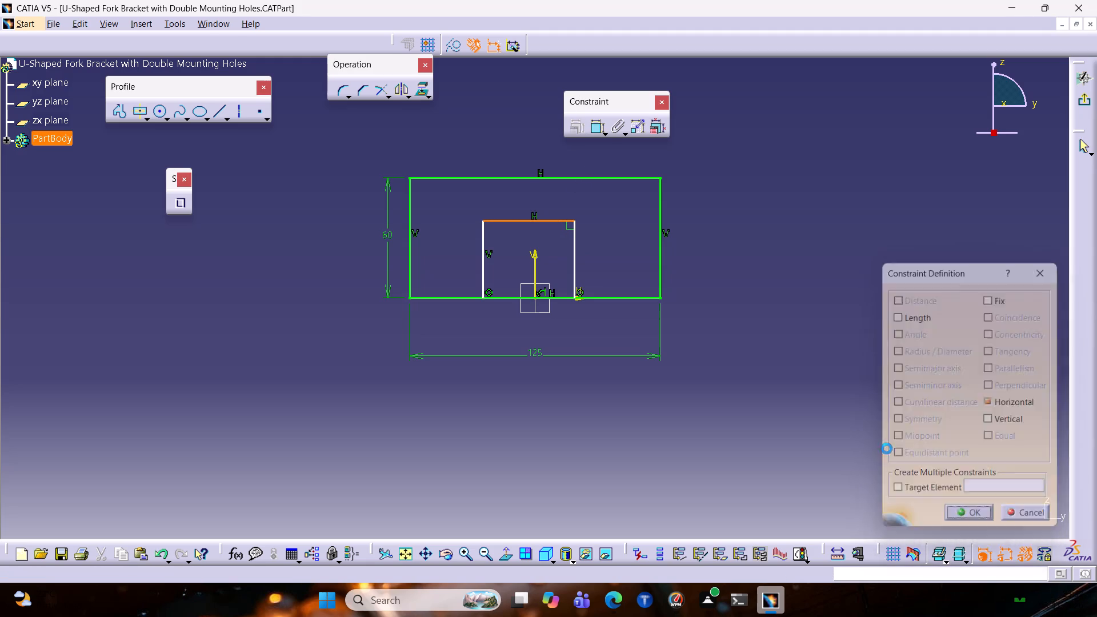
{"action": "left_click", "coordinate": [775, 336]}
Apply a Vertical constraint to the right side line of the inner slot profile.
{"action": "left_click", "coordinate": [574, 238]}
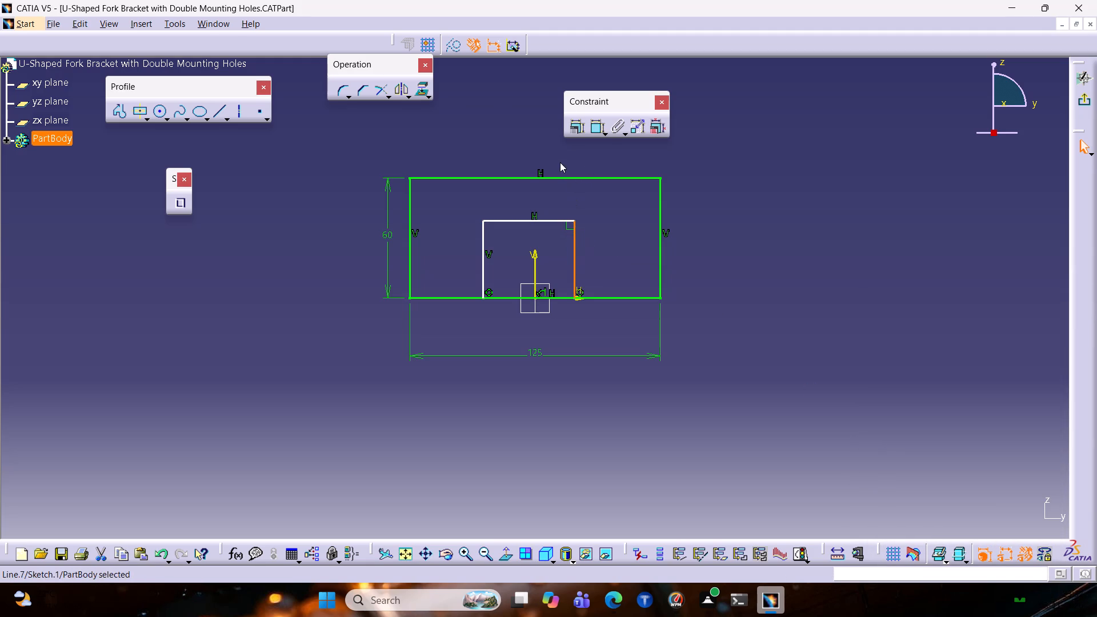
{"action": "left_click", "coordinate": [580, 130]}
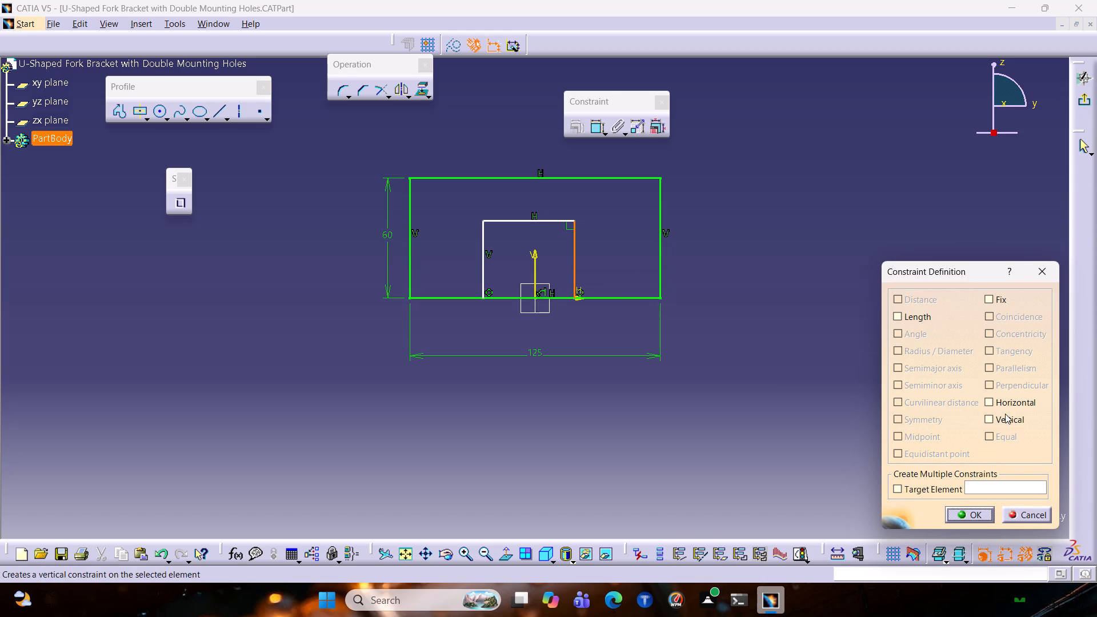
{"action": "left_click", "coordinate": [1001, 422]}
{"action": "left_click", "coordinate": [982, 512]}
{"action": "left_click", "coordinate": [786, 279]}
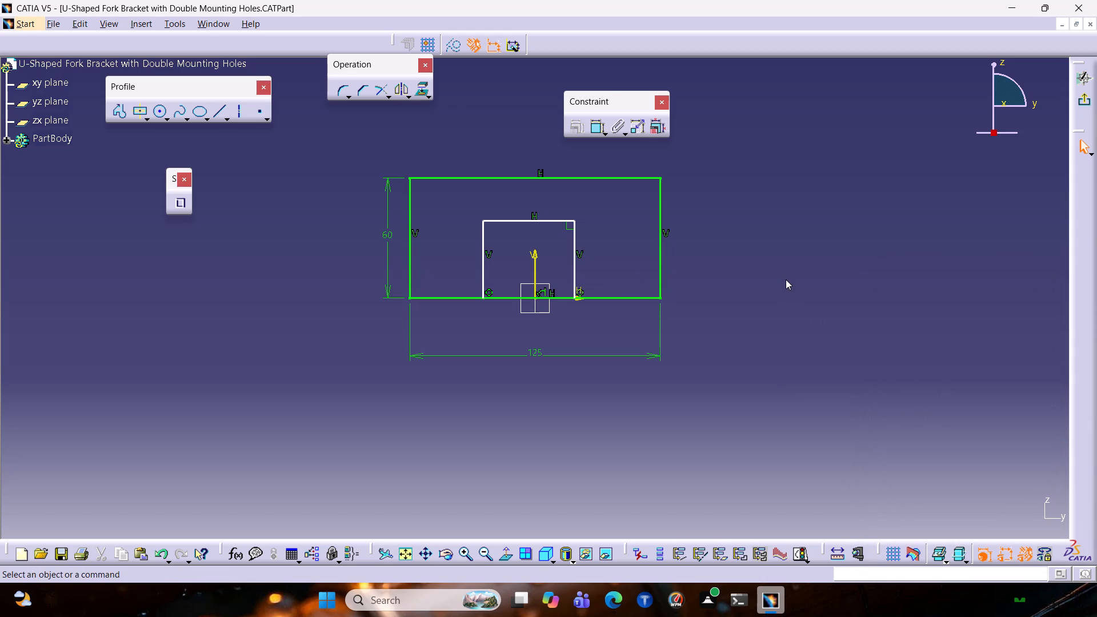
Delete the perpendicularity constraint at the slot profile's upper right corner.
{"action": "left_click", "coordinate": [564, 229]}
{"action": "left_click", "coordinate": [568, 227]}
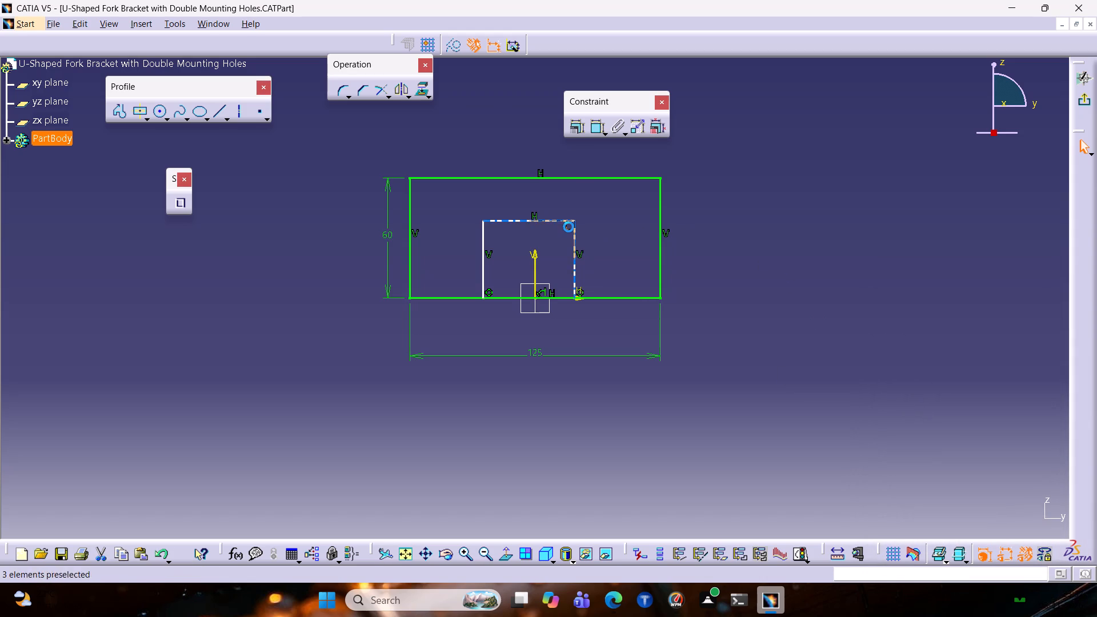
{"action": "key", "text": "Delete"}
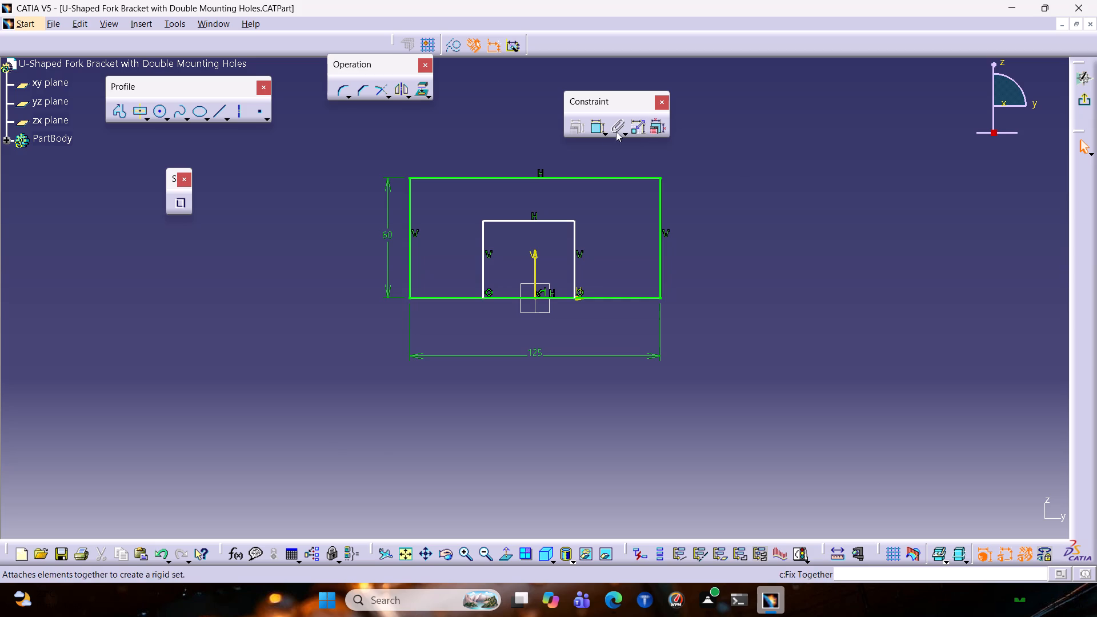
Dimension the distance from the slot's right side to the rectangle's right side below the base line and set it to 50 mm.
{"action": "left_click", "coordinate": [597, 130]}
{"action": "left_click", "coordinate": [660, 263]}
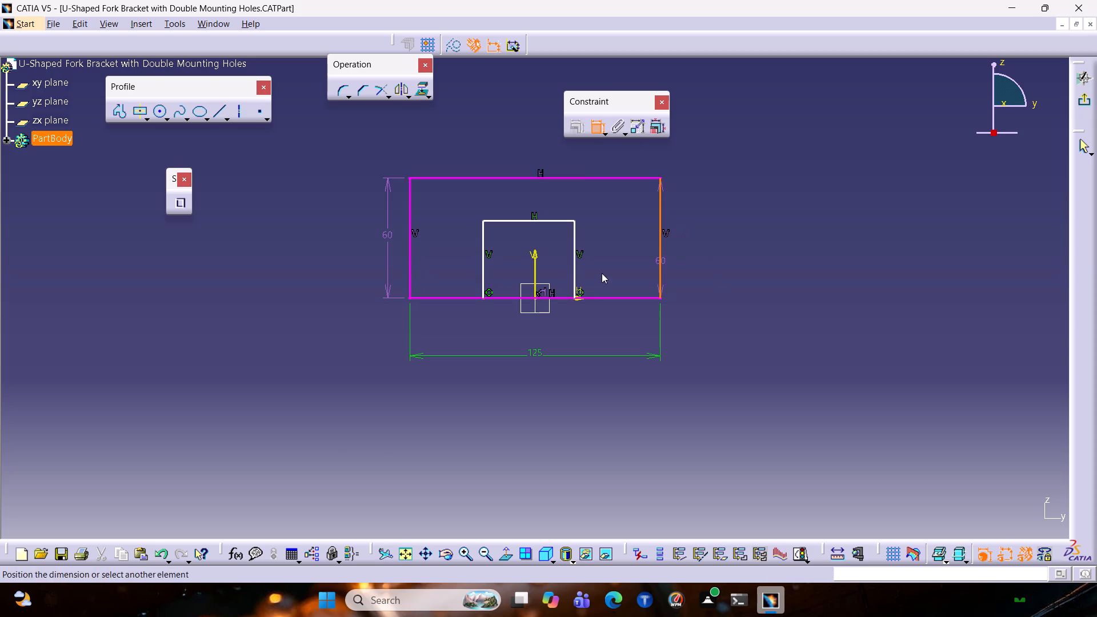
{"action": "left_click", "coordinate": [572, 269]}
{"action": "triple_click", "coordinate": [618, 316]}
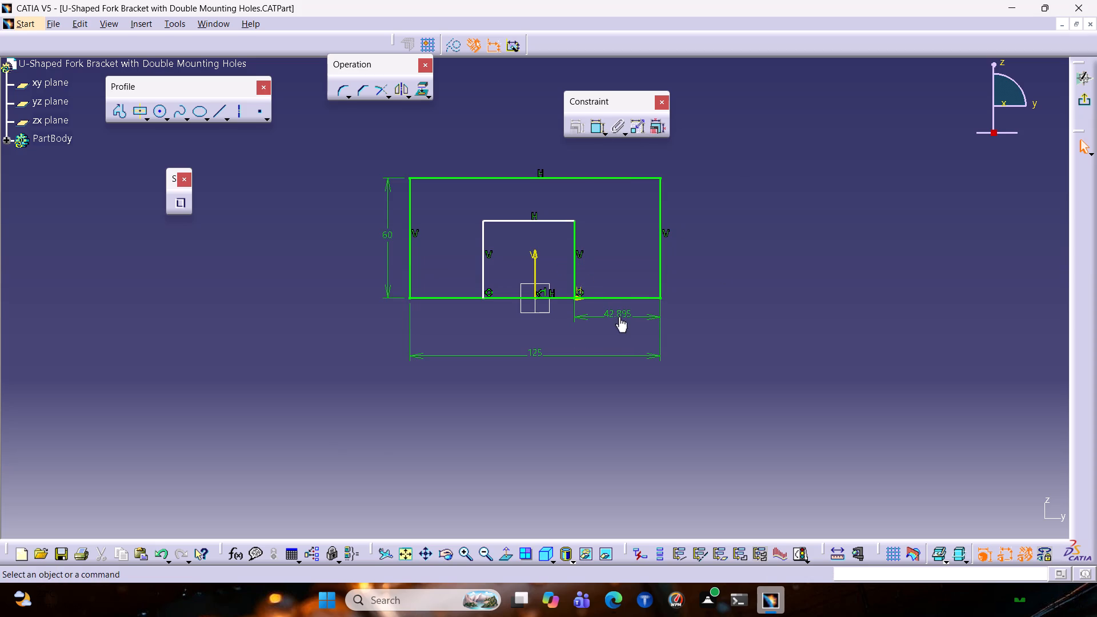
{"action": "double_click", "coordinate": [618, 316]}
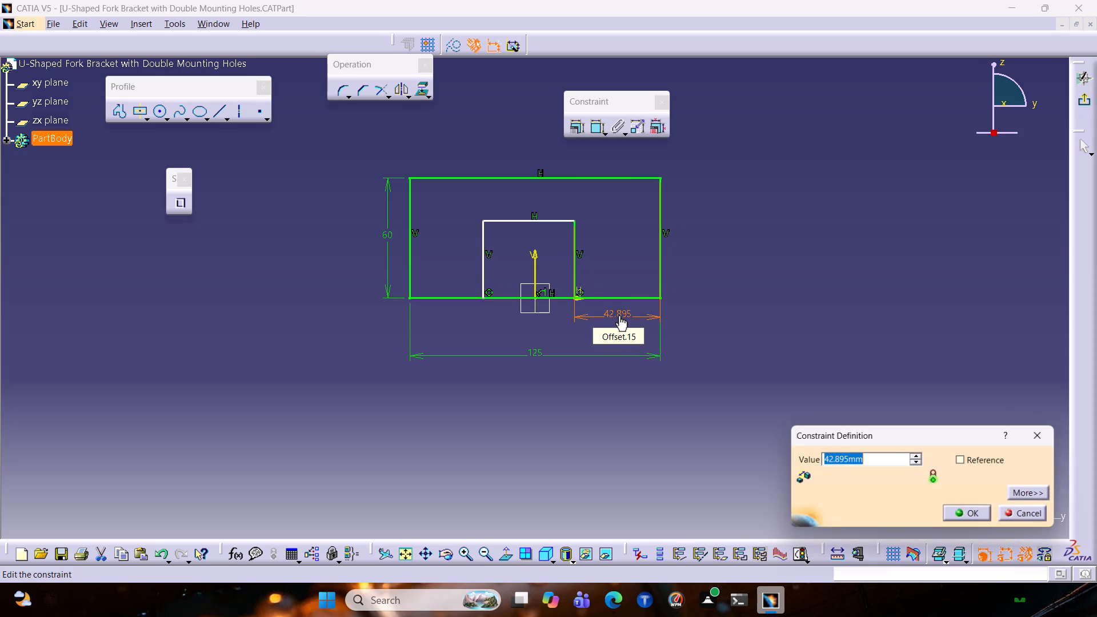
{"action": "type", "text": "50"}
{"action": "key", "text": "Return"}
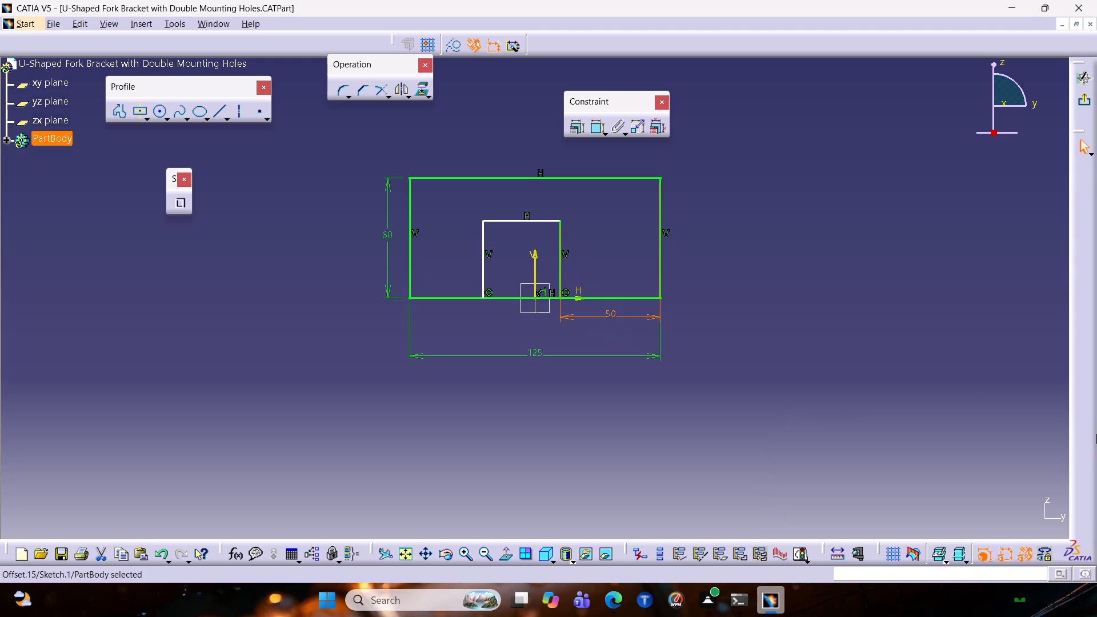
Dimension the slot's width between its two vertical sides below the base line and set it to 25 mm.
{"action": "left_click", "coordinate": [594, 131]}
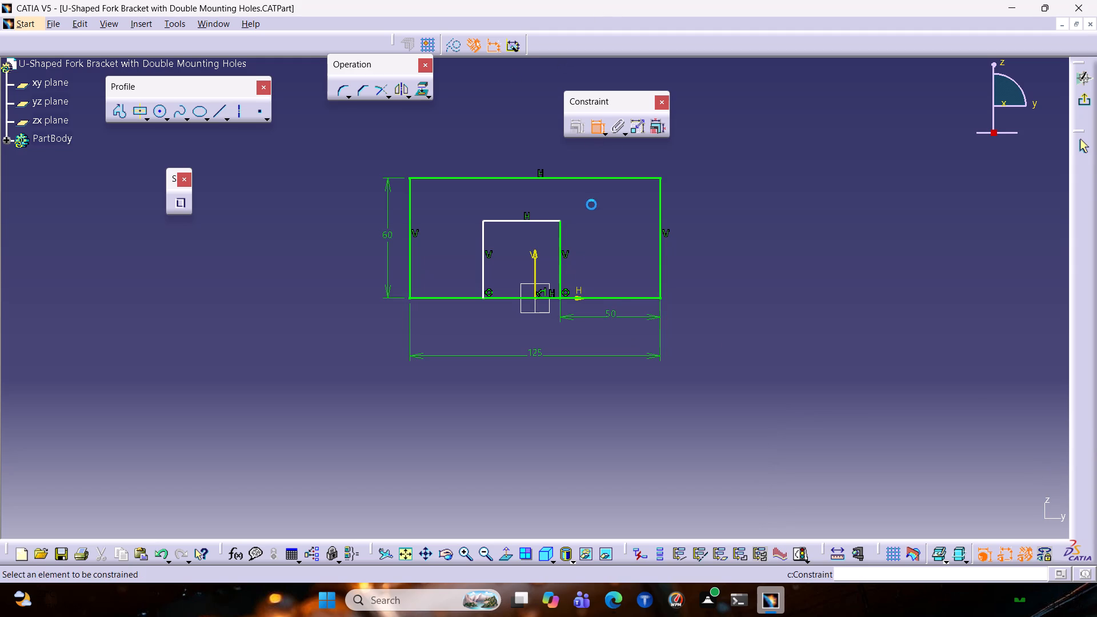
{"action": "left_click", "coordinate": [560, 254]}
{"action": "left_click", "coordinate": [483, 270]}
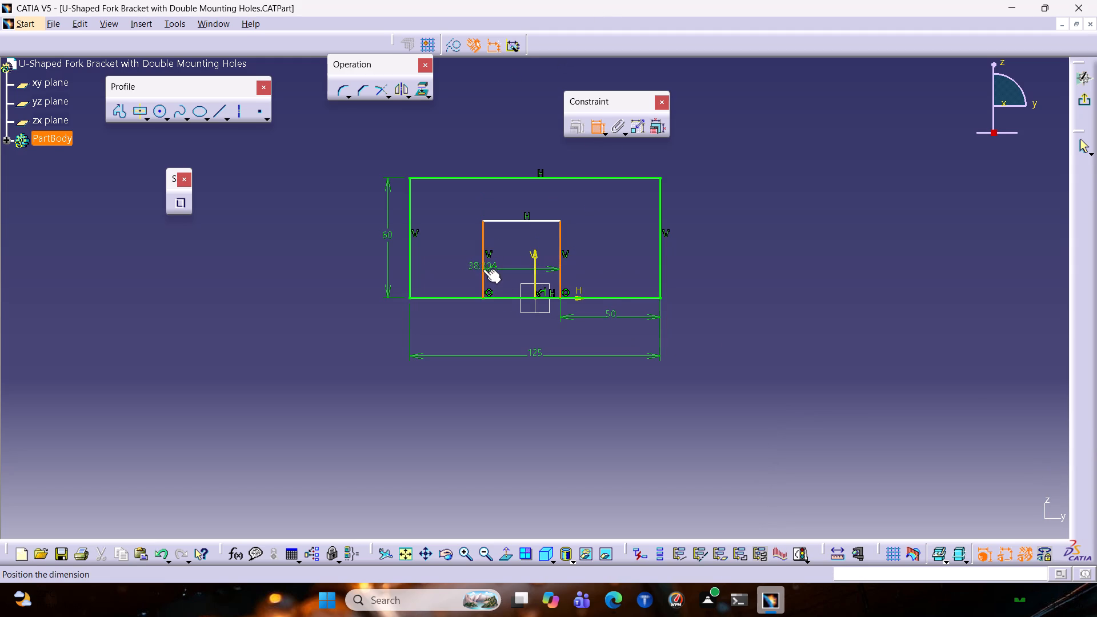
{"action": "triple_click", "coordinate": [531, 329]}
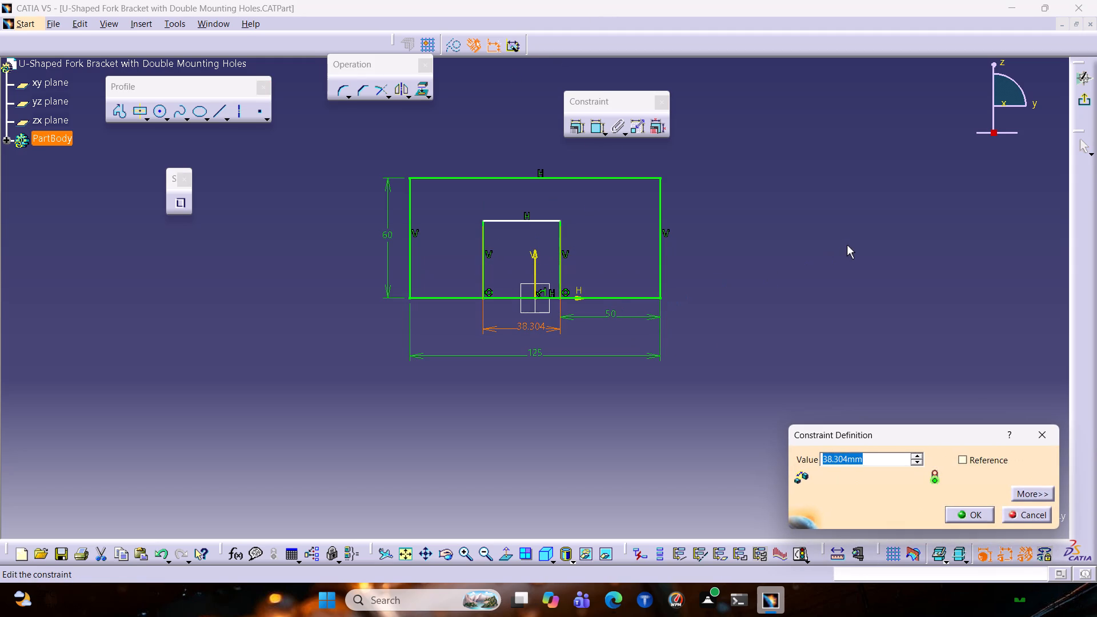
{"action": "type", "text": "25"}
{"action": "key", "text": "Return"}
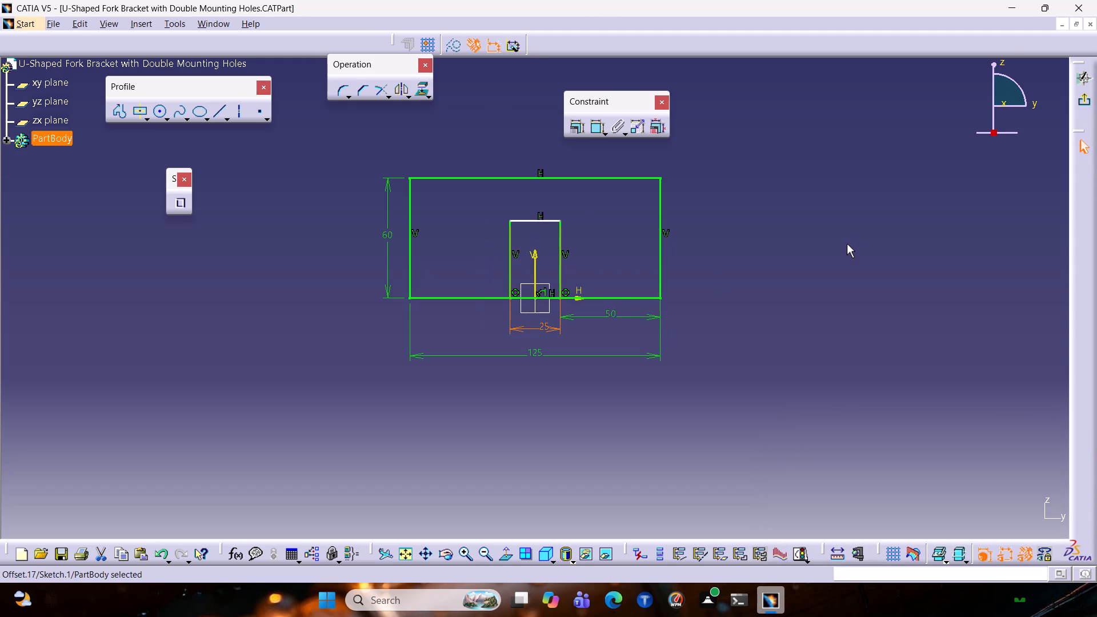
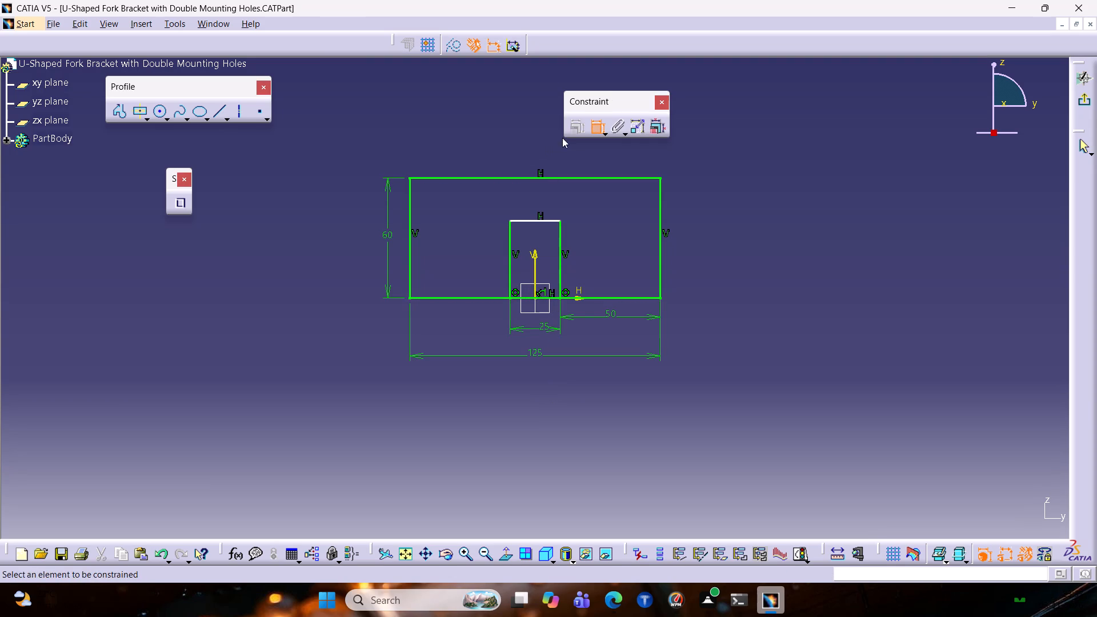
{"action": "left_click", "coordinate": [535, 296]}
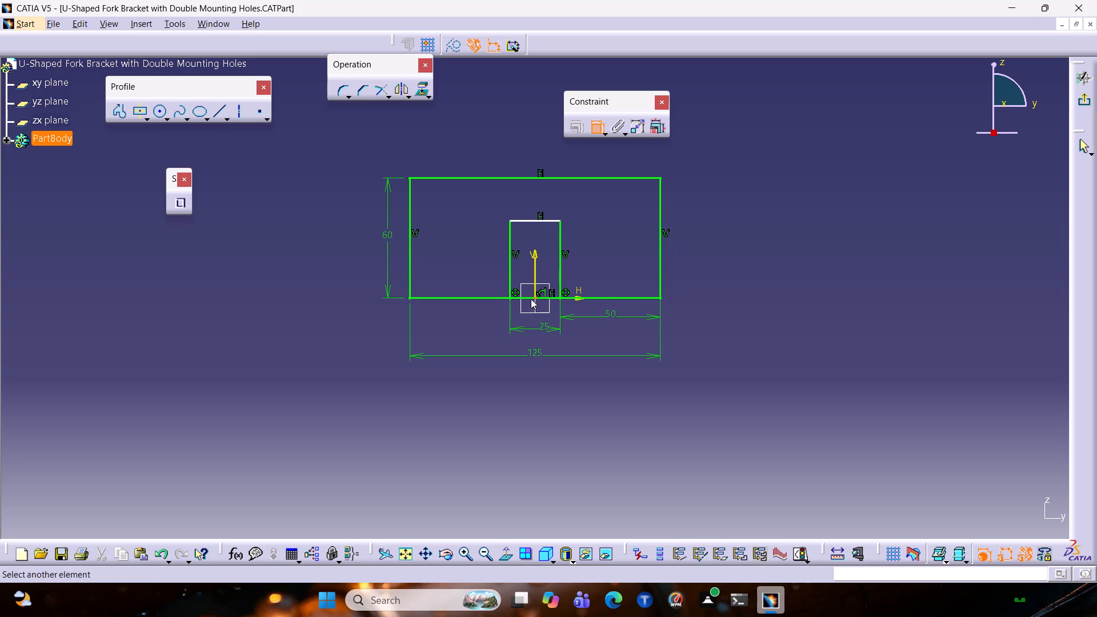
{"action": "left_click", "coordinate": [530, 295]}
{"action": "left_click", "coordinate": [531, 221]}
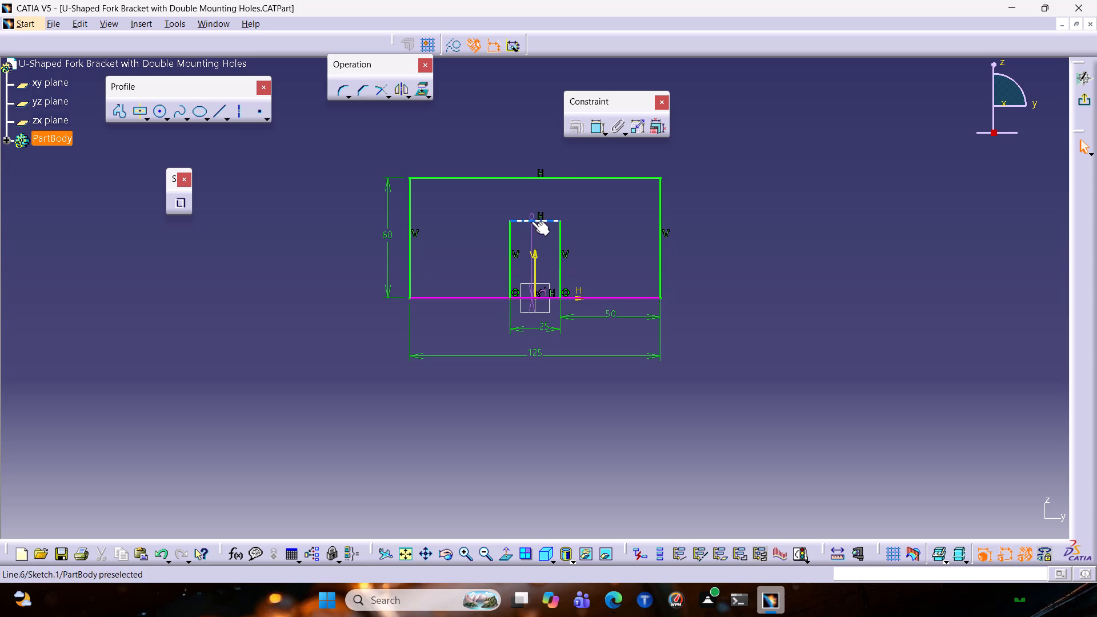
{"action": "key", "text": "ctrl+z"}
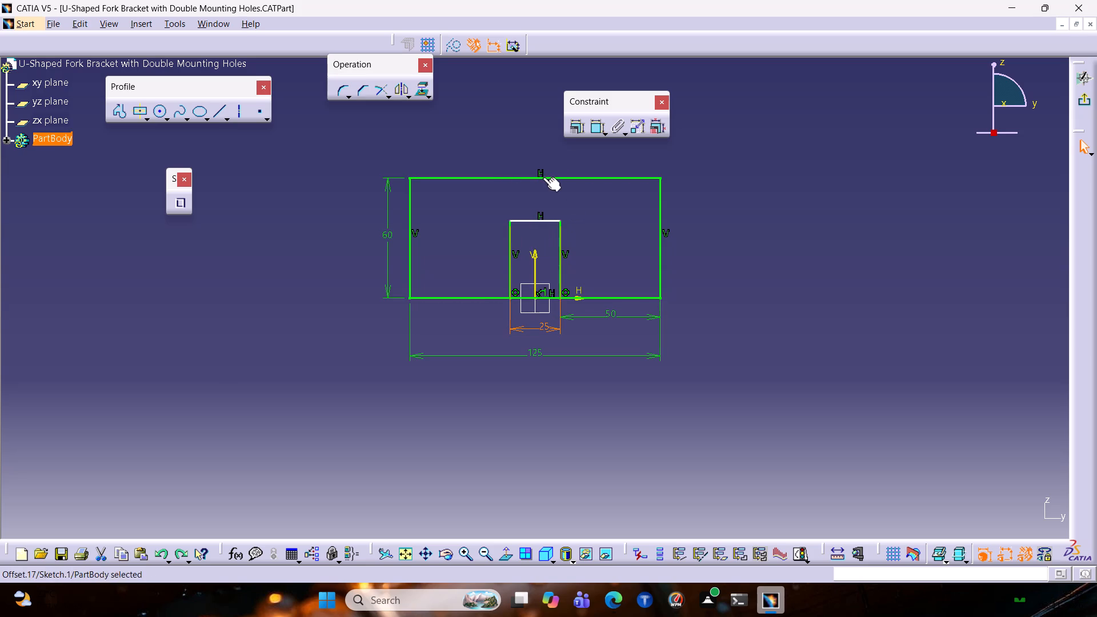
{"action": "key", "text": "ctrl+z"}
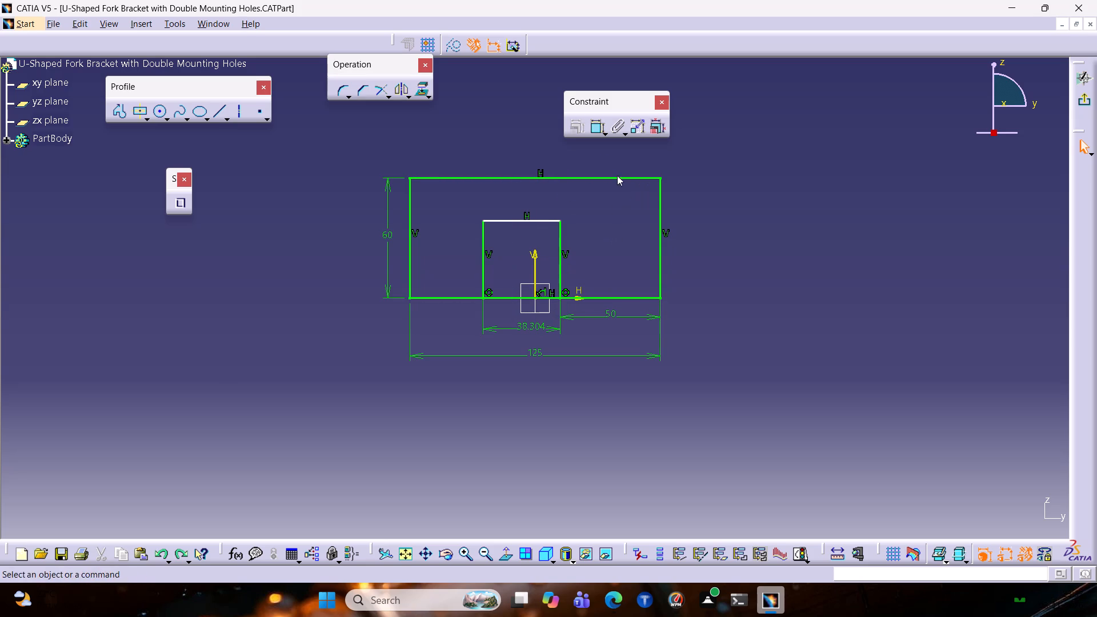
Set the slot's width dimension below the base line to 25 mm.
{"action": "double_click", "coordinate": [521, 322]}
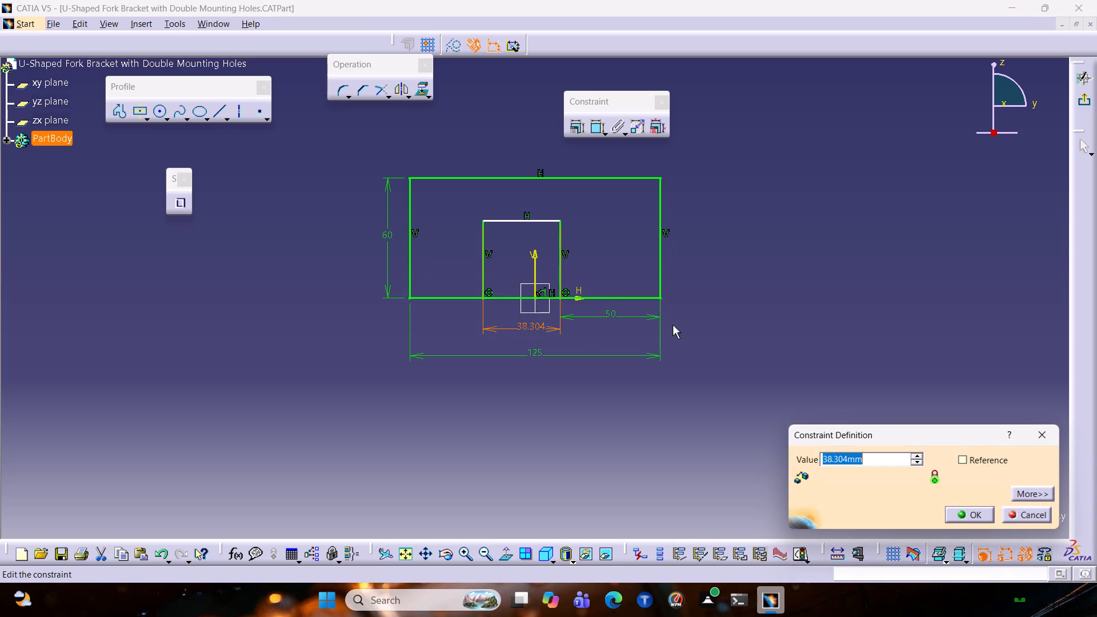
{"action": "type", "text": "25"}
{"action": "key", "text": "Return"}
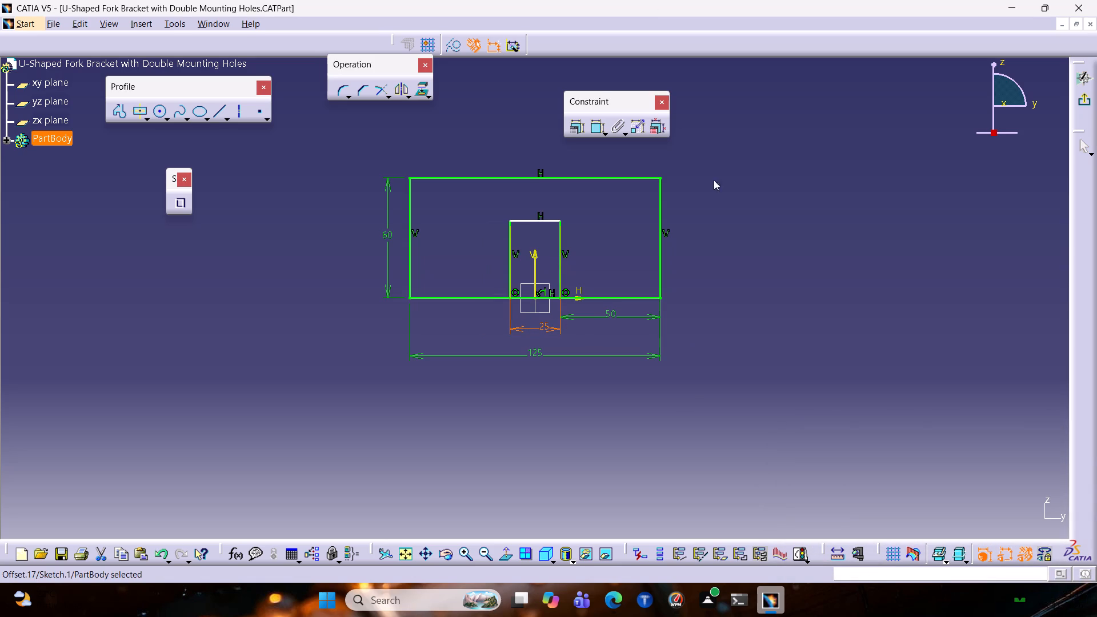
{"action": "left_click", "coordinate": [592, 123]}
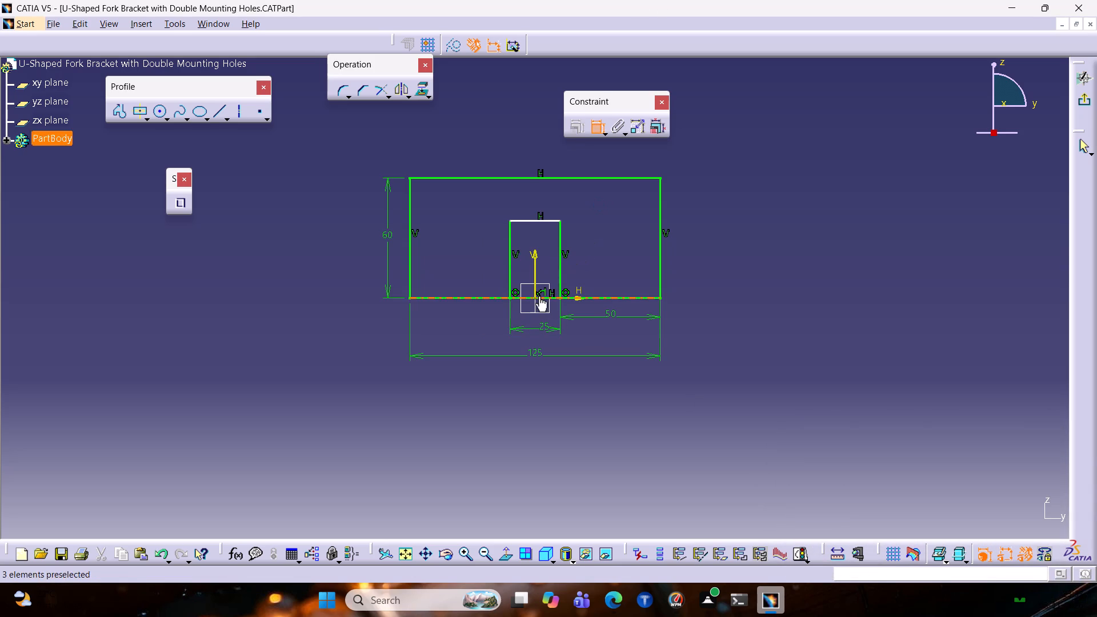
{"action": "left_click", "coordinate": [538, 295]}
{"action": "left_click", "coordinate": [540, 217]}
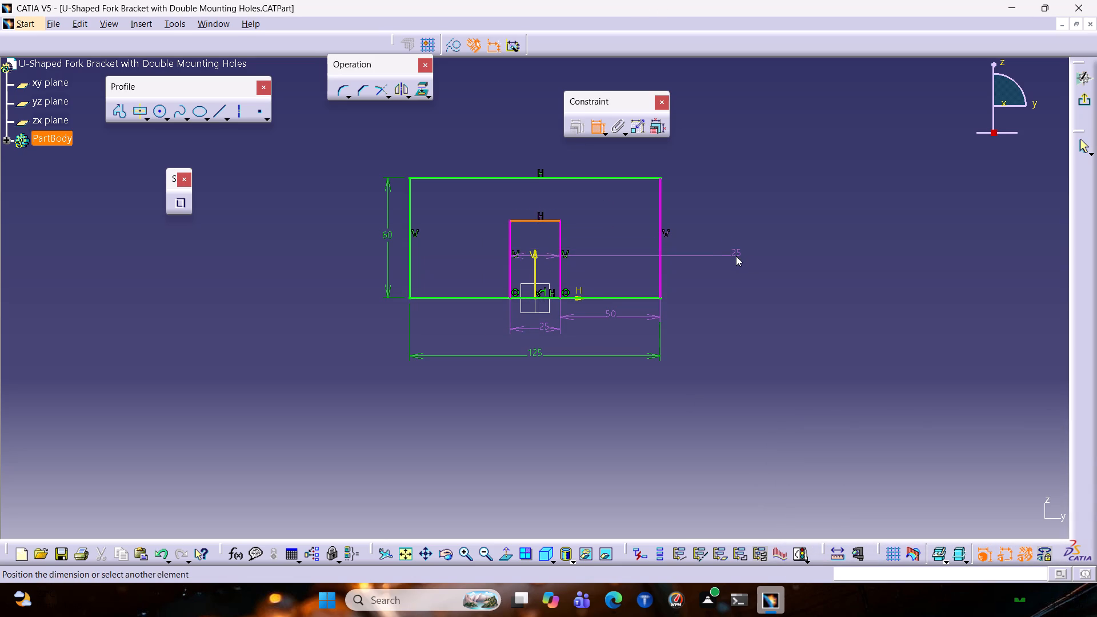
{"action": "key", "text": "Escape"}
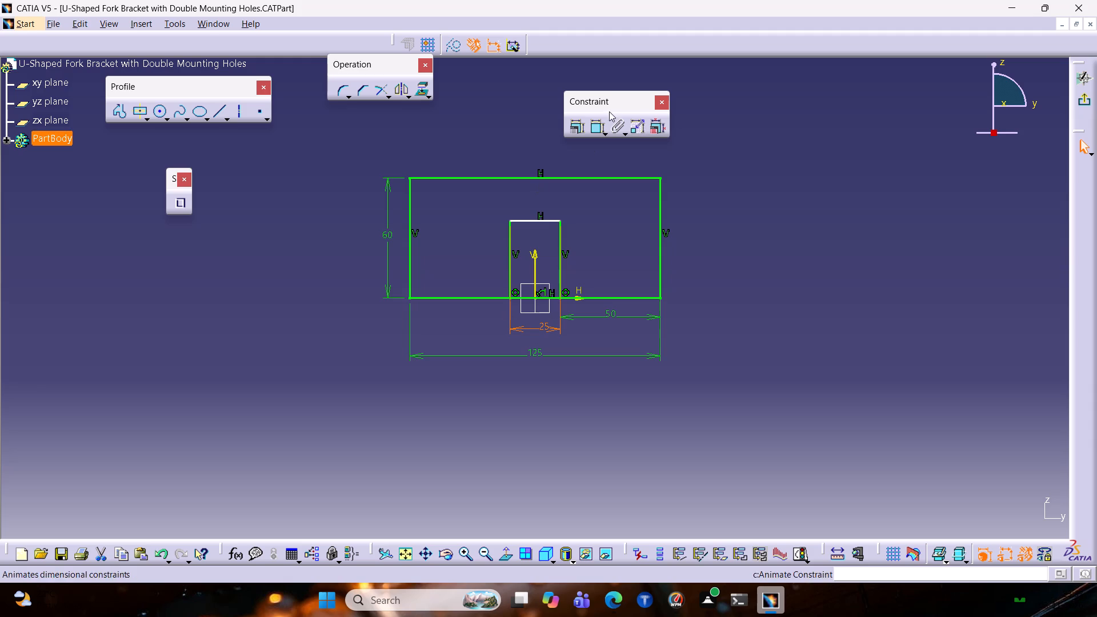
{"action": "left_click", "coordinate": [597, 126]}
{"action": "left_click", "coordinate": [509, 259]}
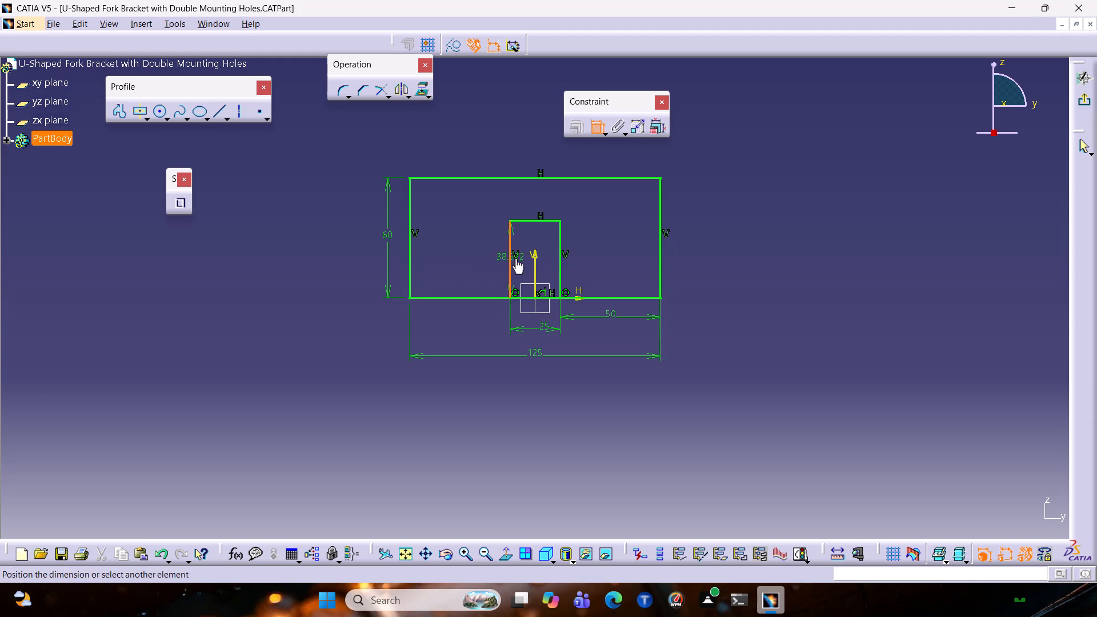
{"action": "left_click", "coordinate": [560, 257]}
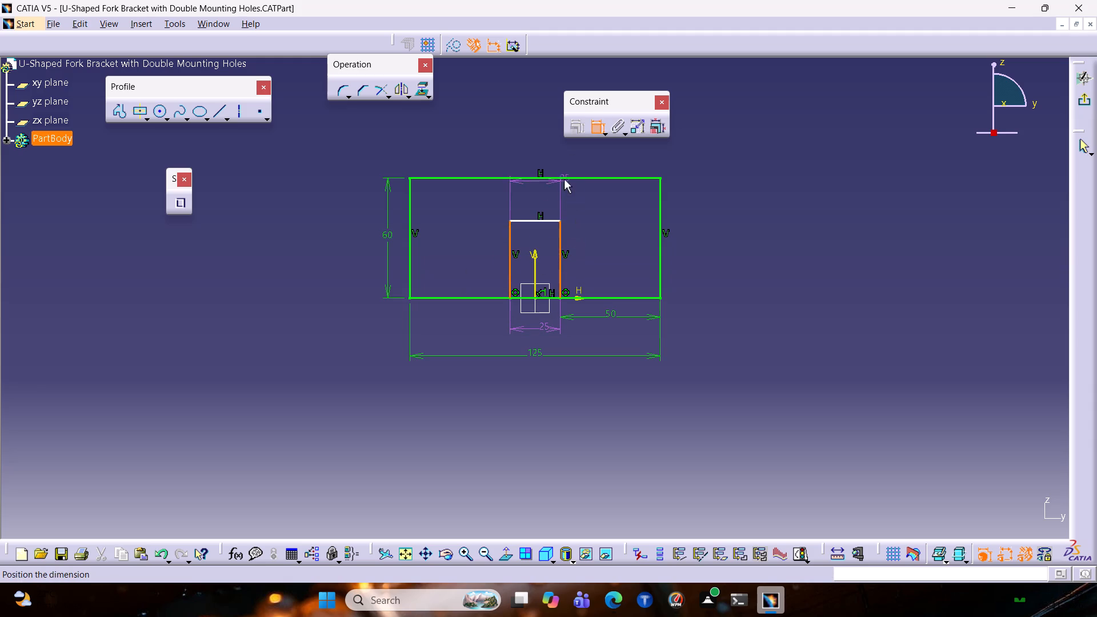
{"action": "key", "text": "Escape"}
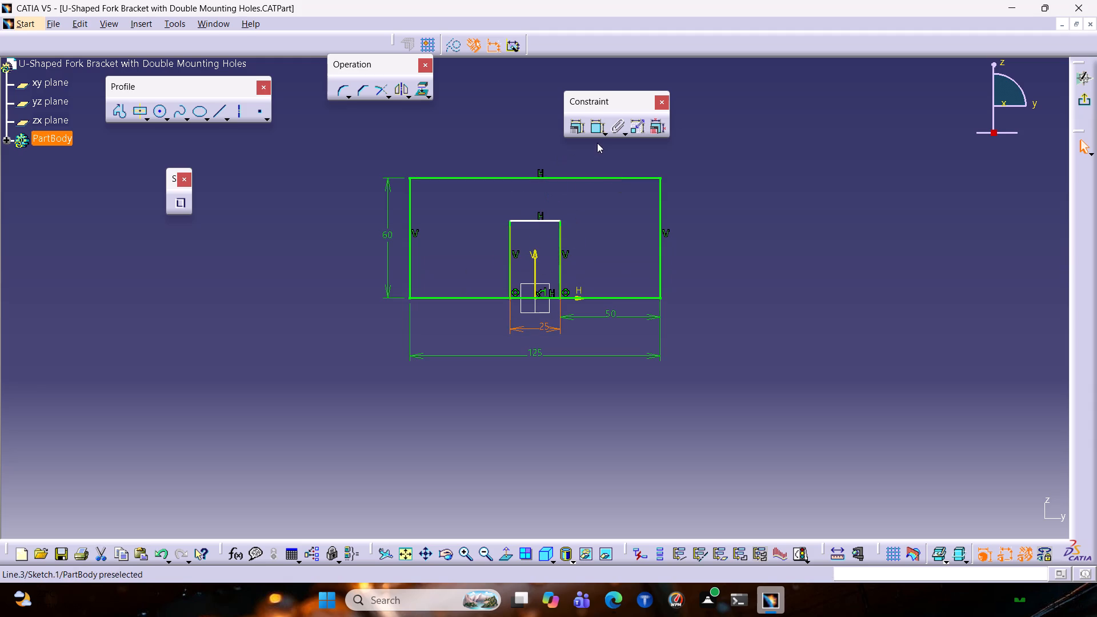
Dimension the slot's height from the base line to its top line, beside the rectangle, and set it to 30 mm.
{"action": "left_click", "coordinate": [598, 131]}
{"action": "left_click", "coordinate": [536, 222]}
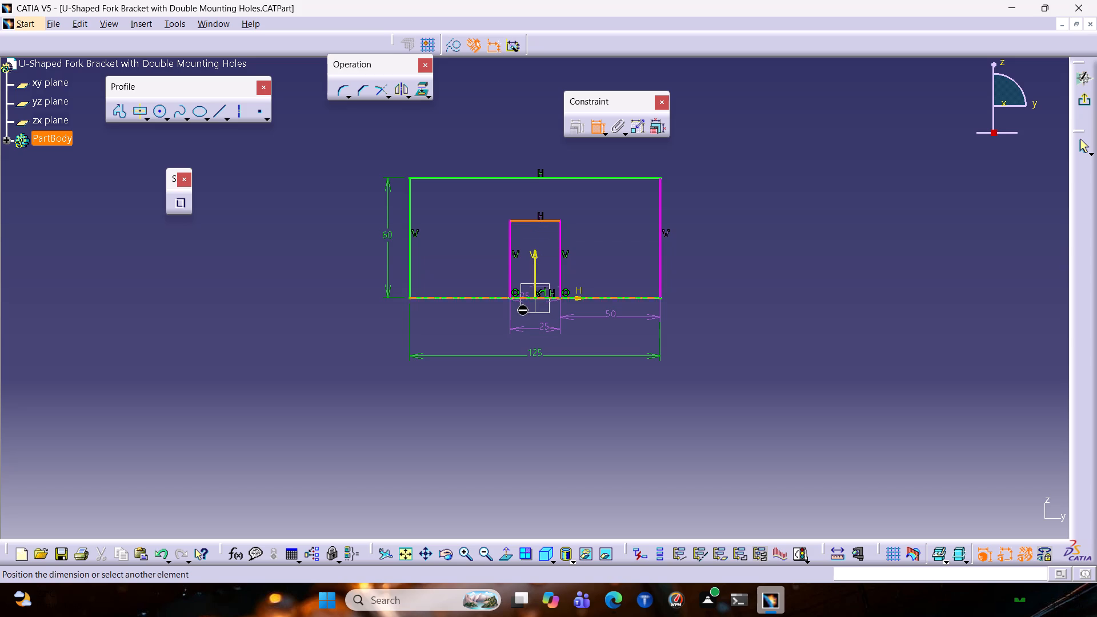
{"action": "left_click", "coordinate": [525, 296]}
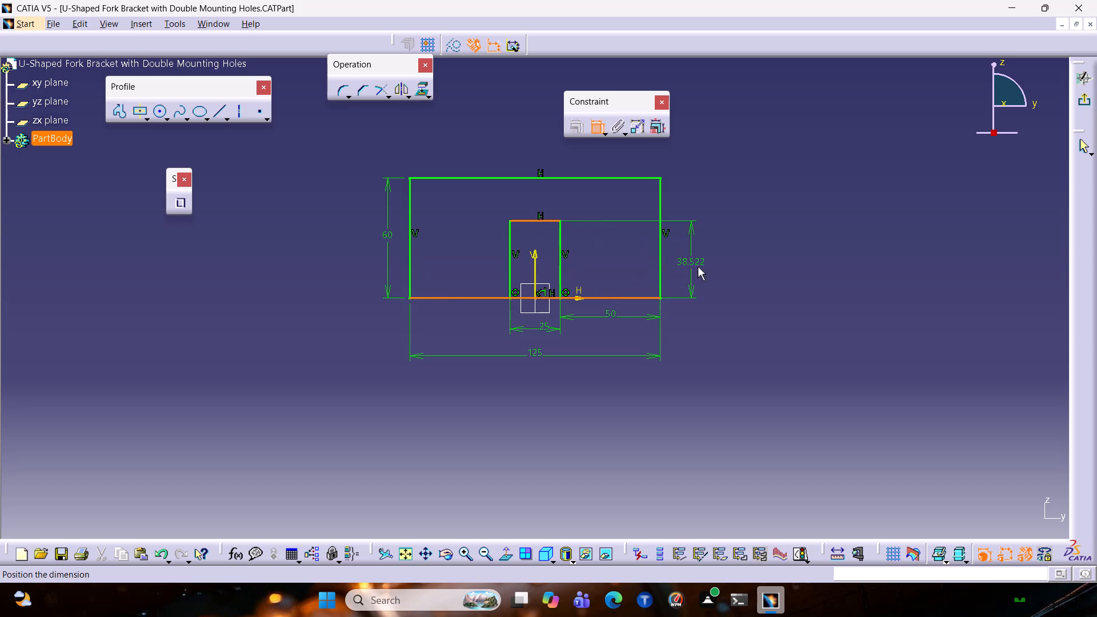
{"action": "left_click", "coordinate": [698, 267]}
{"action": "double_click", "coordinate": [699, 267]}
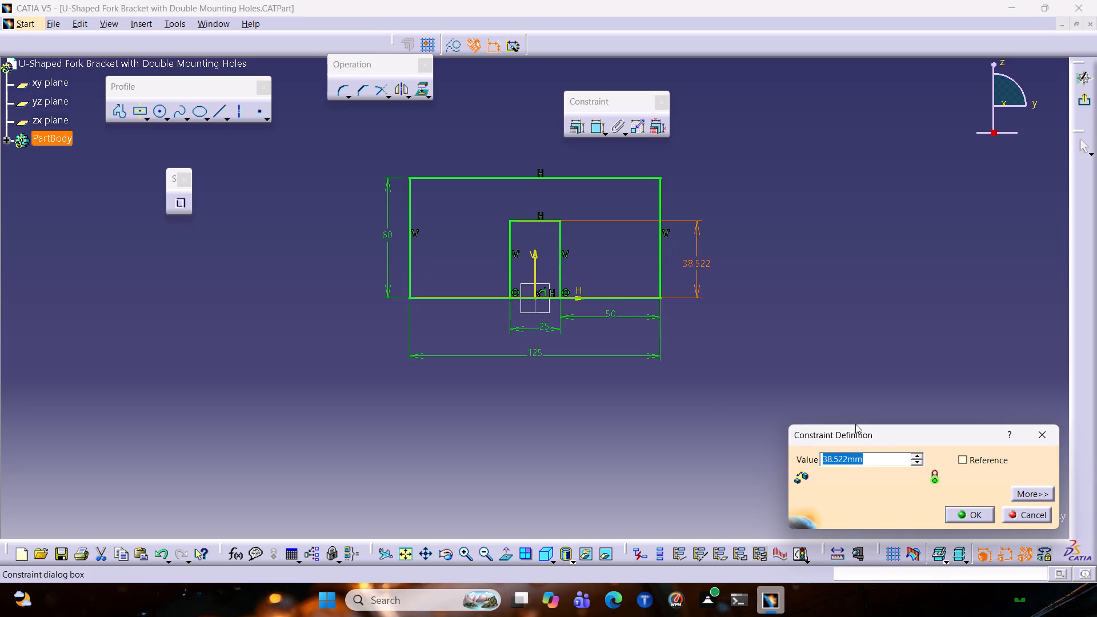
{"action": "type", "text": "30"}
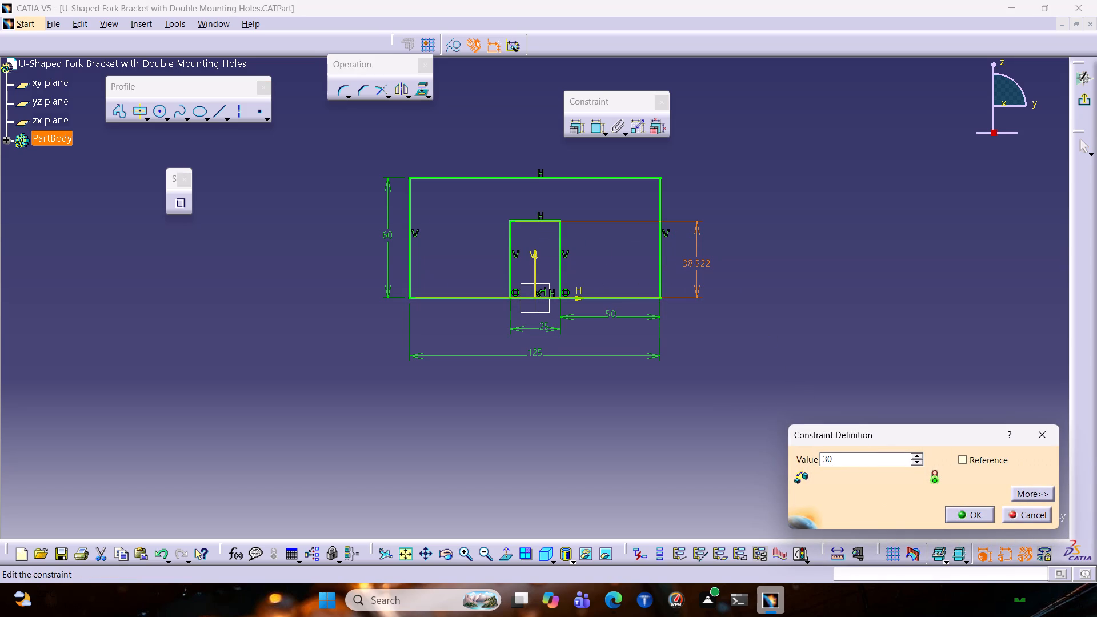
{"action": "key", "text": "Return"}
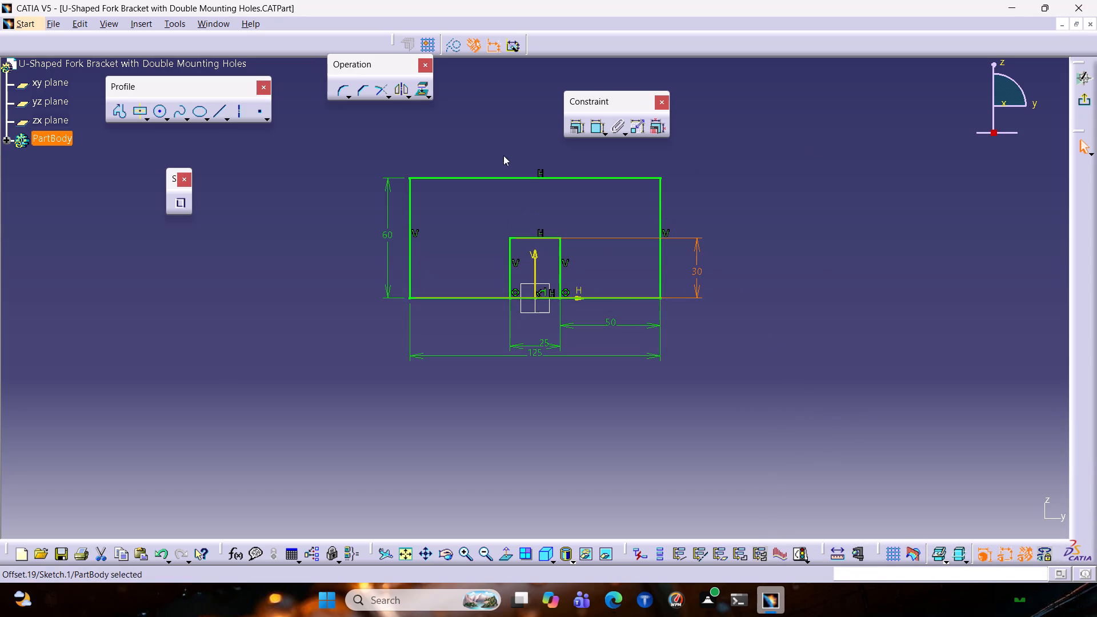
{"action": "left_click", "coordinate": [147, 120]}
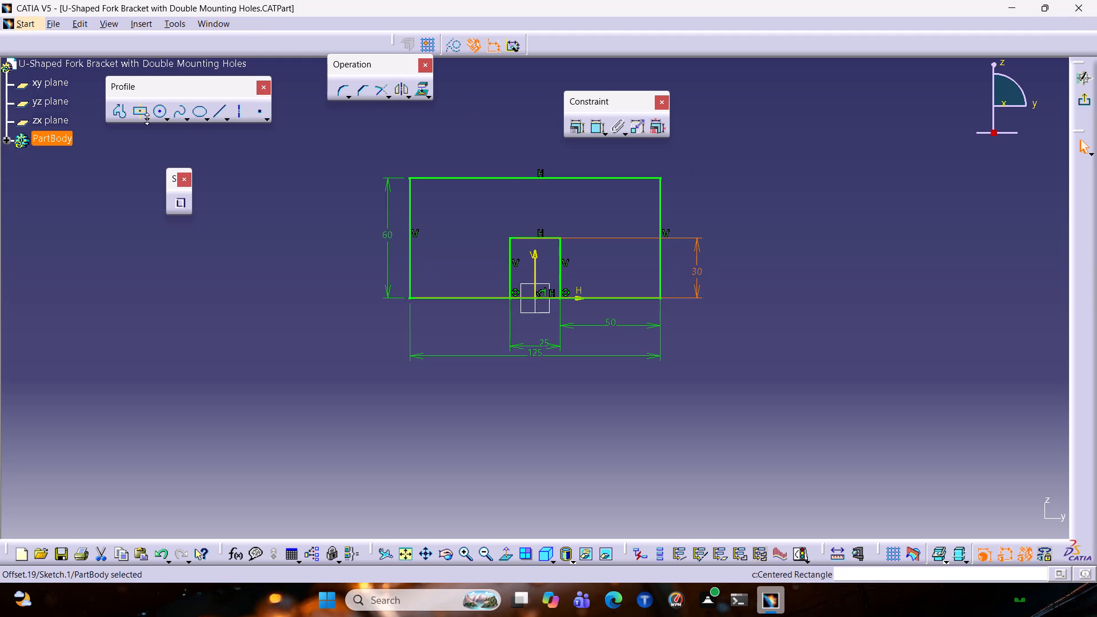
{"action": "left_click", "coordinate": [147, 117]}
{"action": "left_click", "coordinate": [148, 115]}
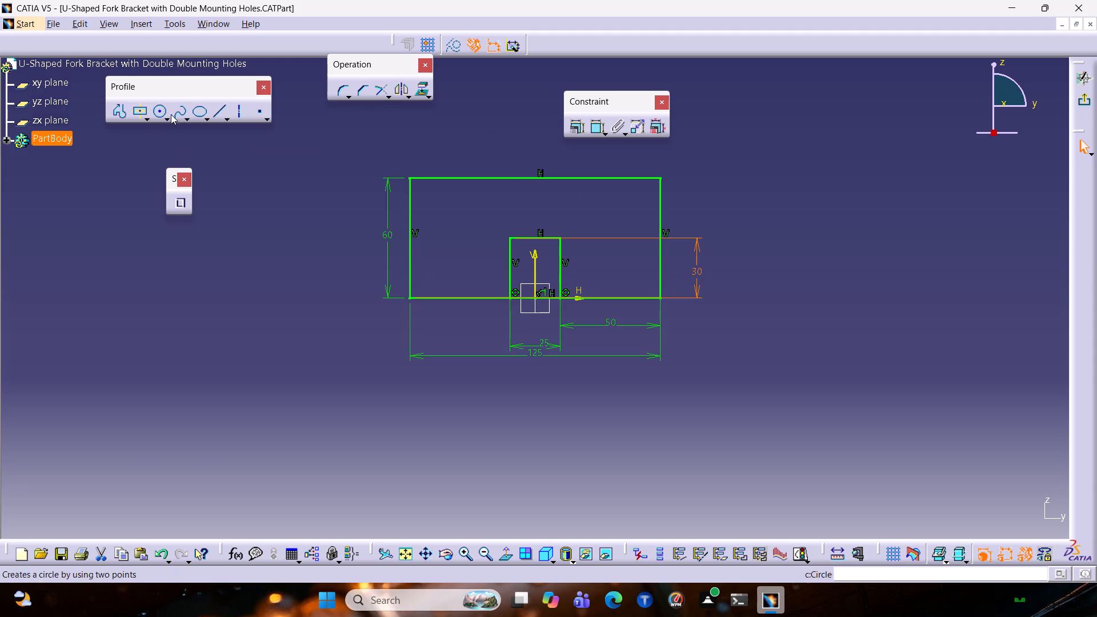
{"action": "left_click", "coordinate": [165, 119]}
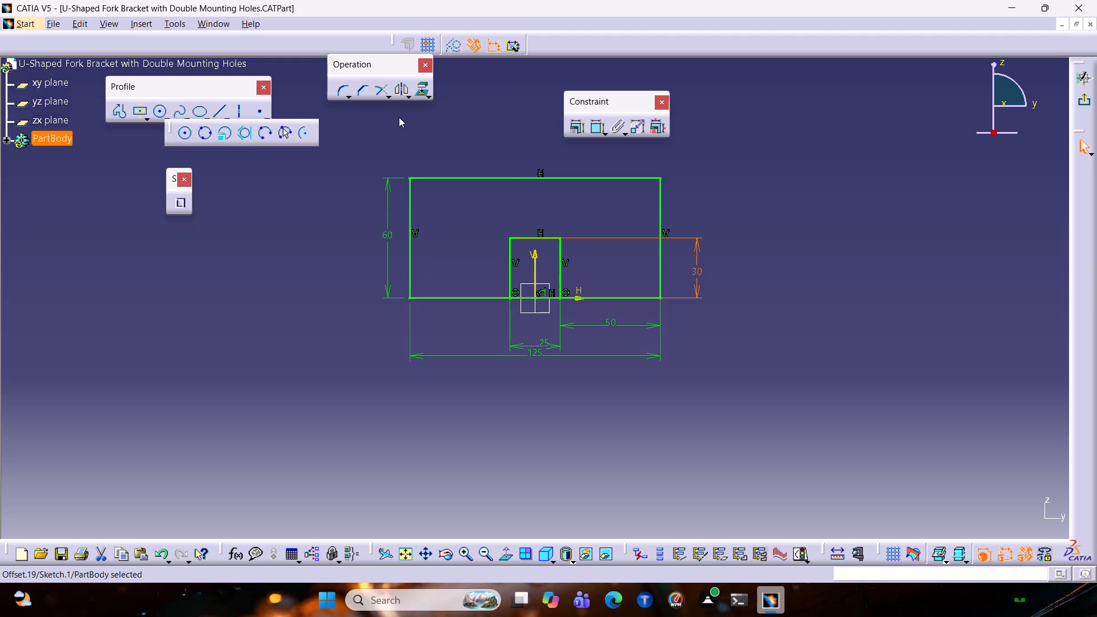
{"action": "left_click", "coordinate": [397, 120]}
Quick Trim the base line segment between the slot's two vertical sides, converting the length constraint into a distance.
{"action": "left_click", "coordinate": [387, 92]}
{"action": "left_click", "coordinate": [439, 106]}
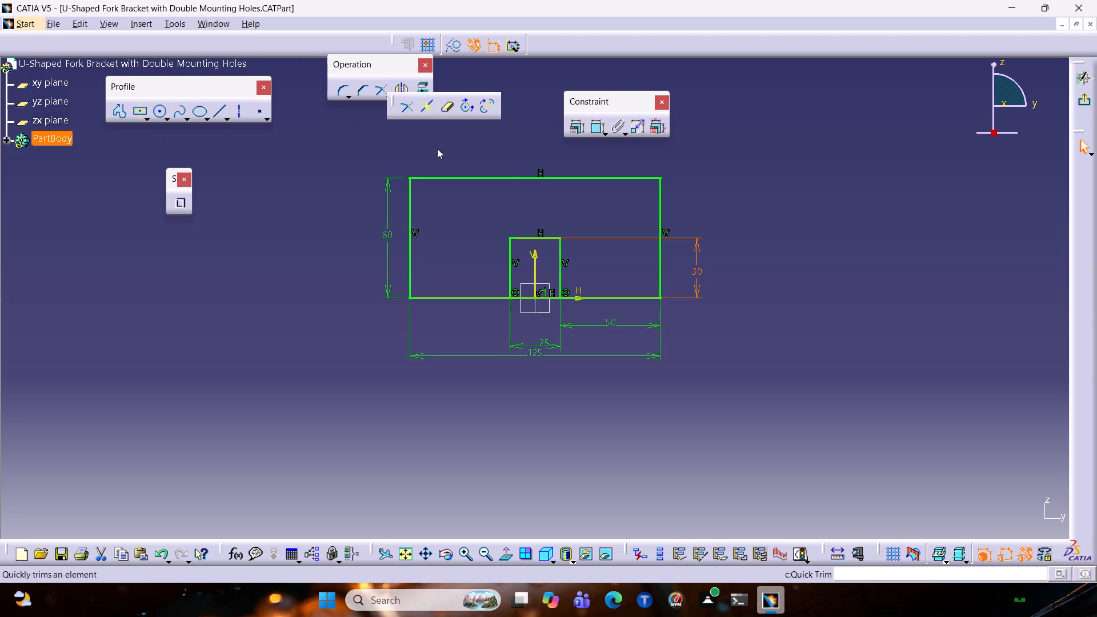
{"action": "left_click", "coordinate": [550, 297]}
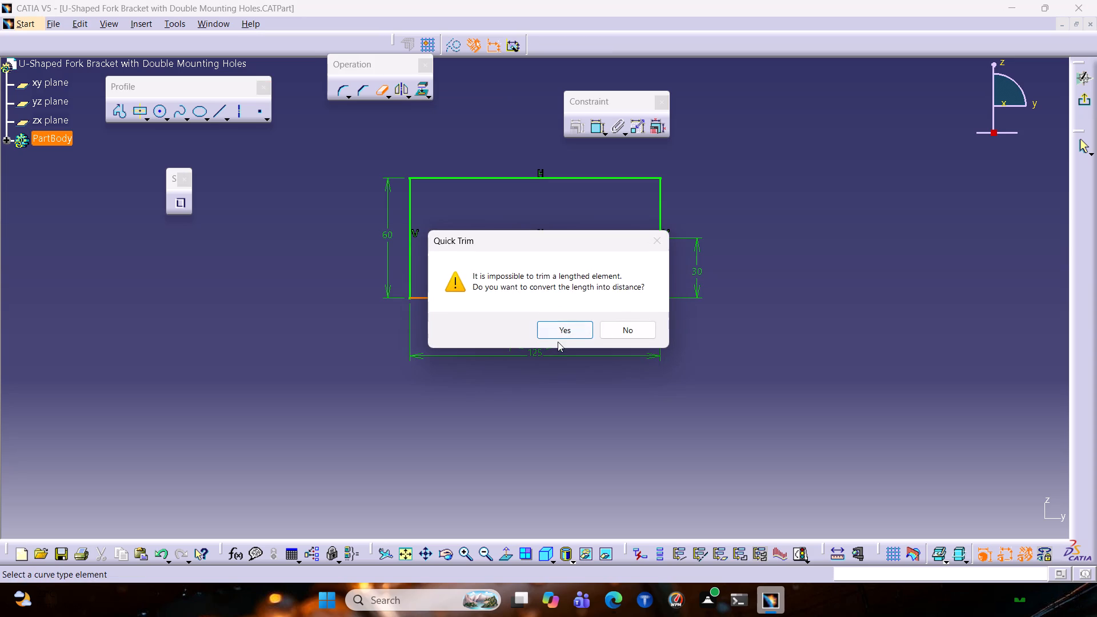
{"action": "left_click", "coordinate": [558, 342]}
{"action": "left_click", "coordinate": [556, 336]}
{"action": "left_click", "coordinate": [591, 337]}
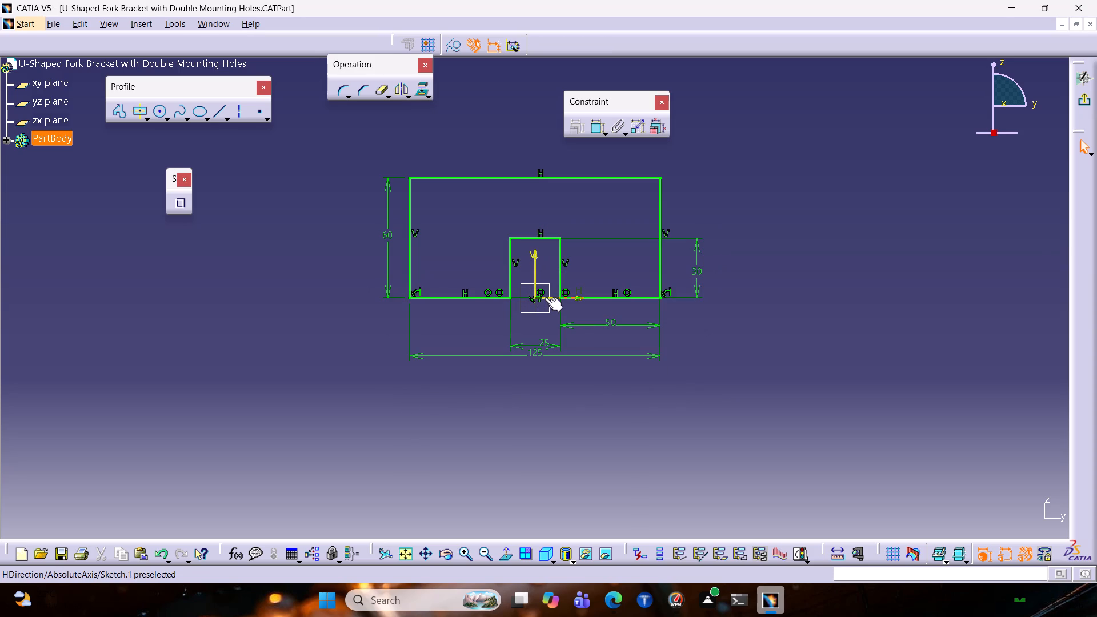
Exit the finished base profile sketch and return to the part environment.
{"action": "middle_click_drag", "start_coordinate": [786, 318], "coordinate": [814, 291], "text": "ctrl"}
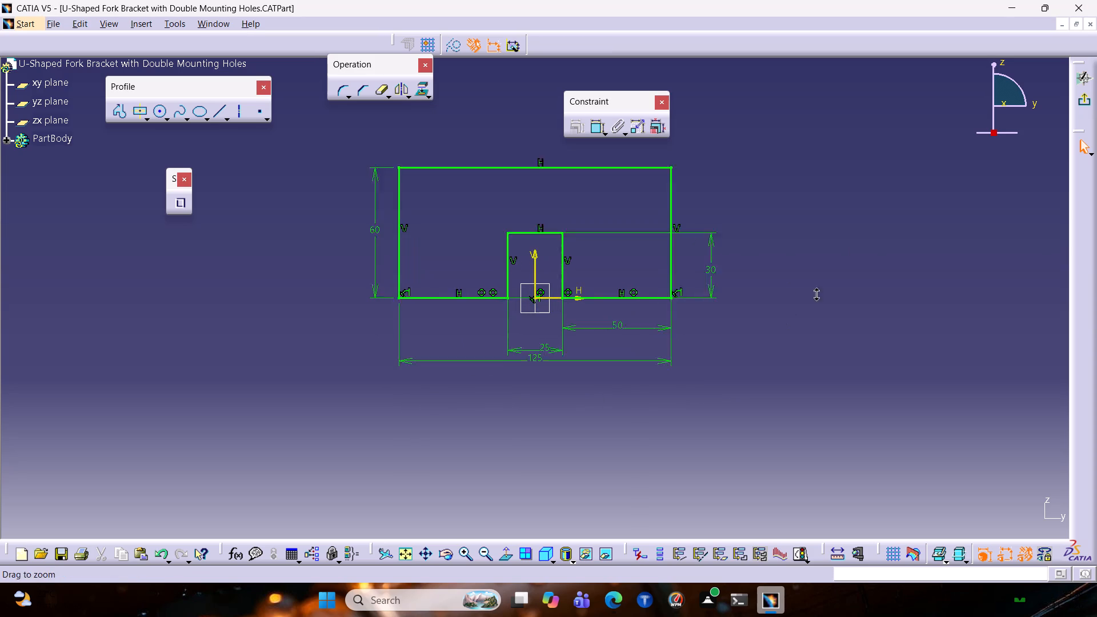
{"action": "middle_click_drag", "start_coordinate": [814, 291], "coordinate": [831, 279], "text": "ctrl"}
{"action": "middle_click_drag", "start_coordinate": [837, 276], "coordinate": [829, 307], "text": "ctrl"}
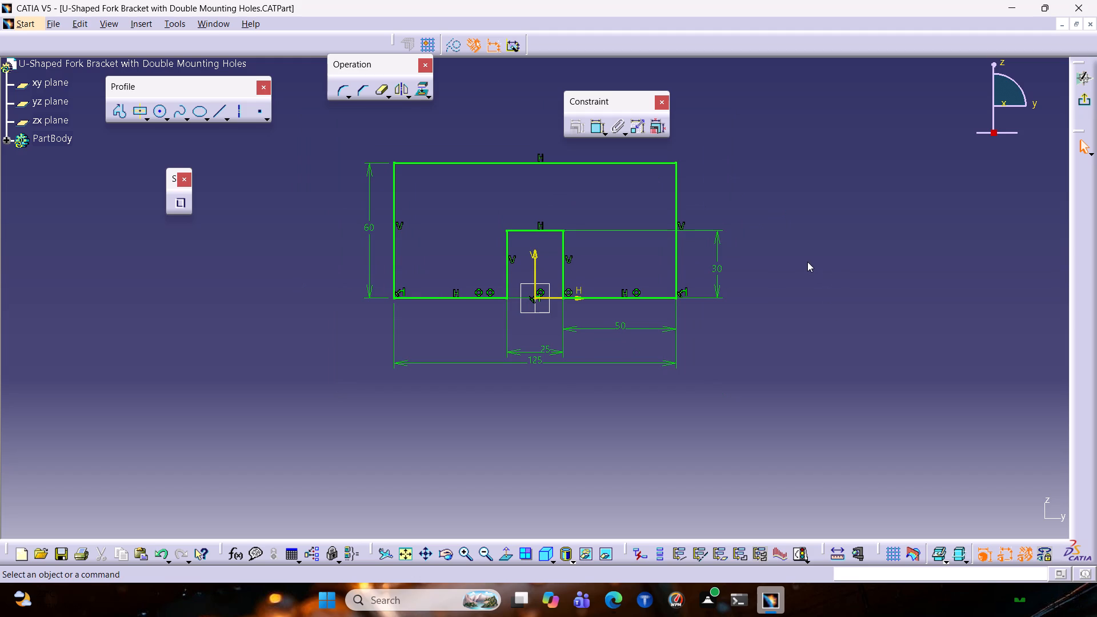
{"action": "left_click", "coordinate": [1074, 101]}
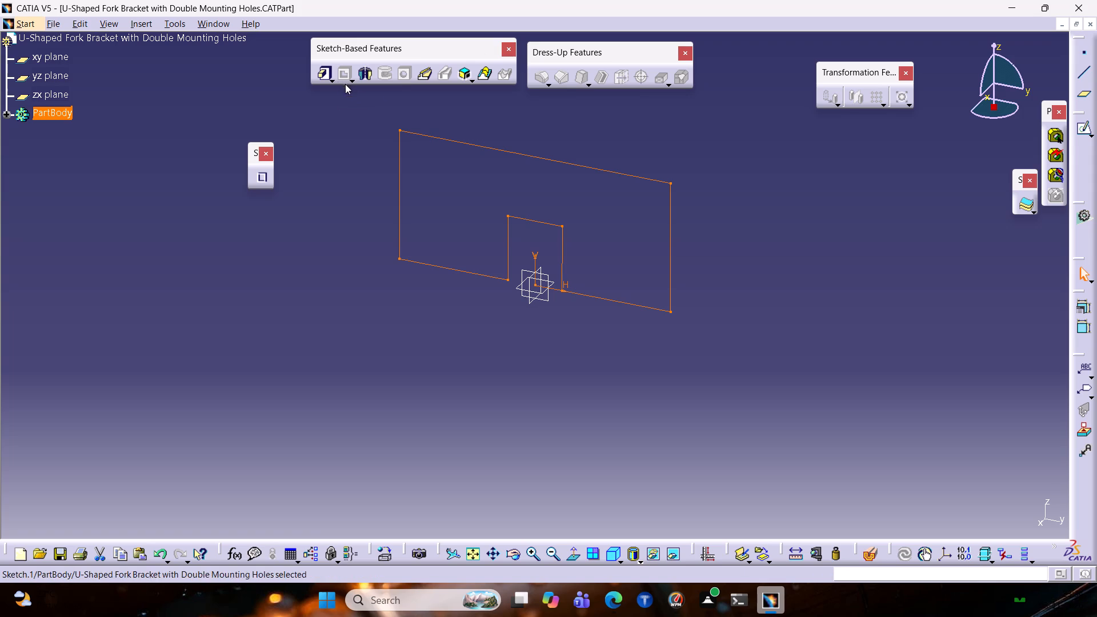
Pad the slotted base profile with mirrored extent and a length of 60/2 mm.
{"action": "left_click", "coordinate": [330, 76]}
{"action": "left_click", "coordinate": [325, 75]}
{"action": "left_click", "coordinate": [325, 75]}
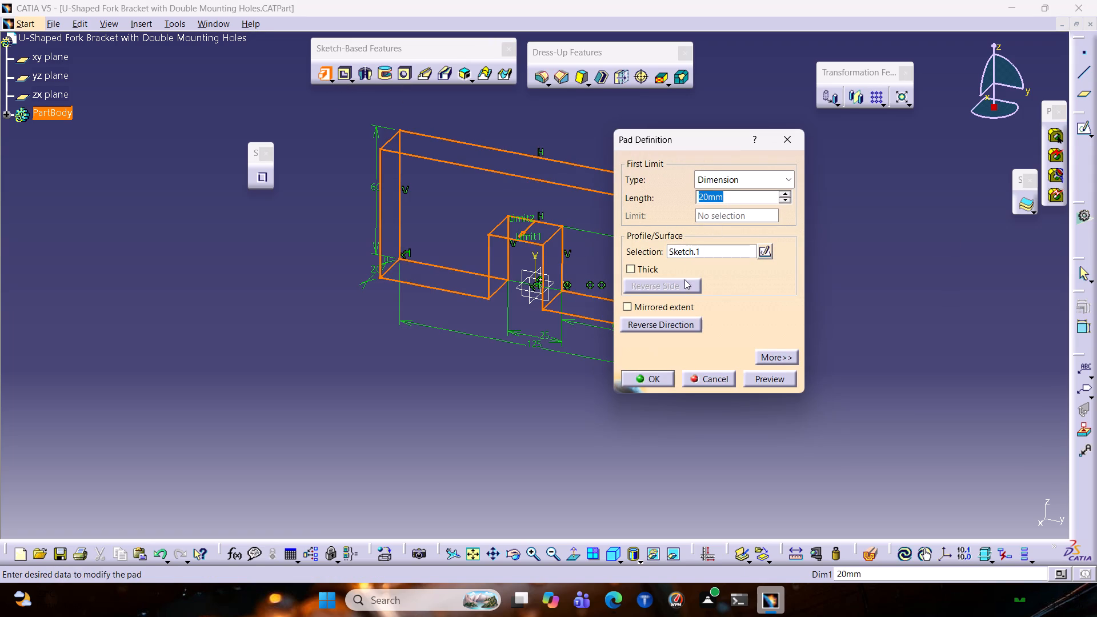
{"action": "left_click", "coordinate": [672, 306]}
{"action": "left_click_drag", "start_coordinate": [731, 198], "coordinate": [654, 206]}
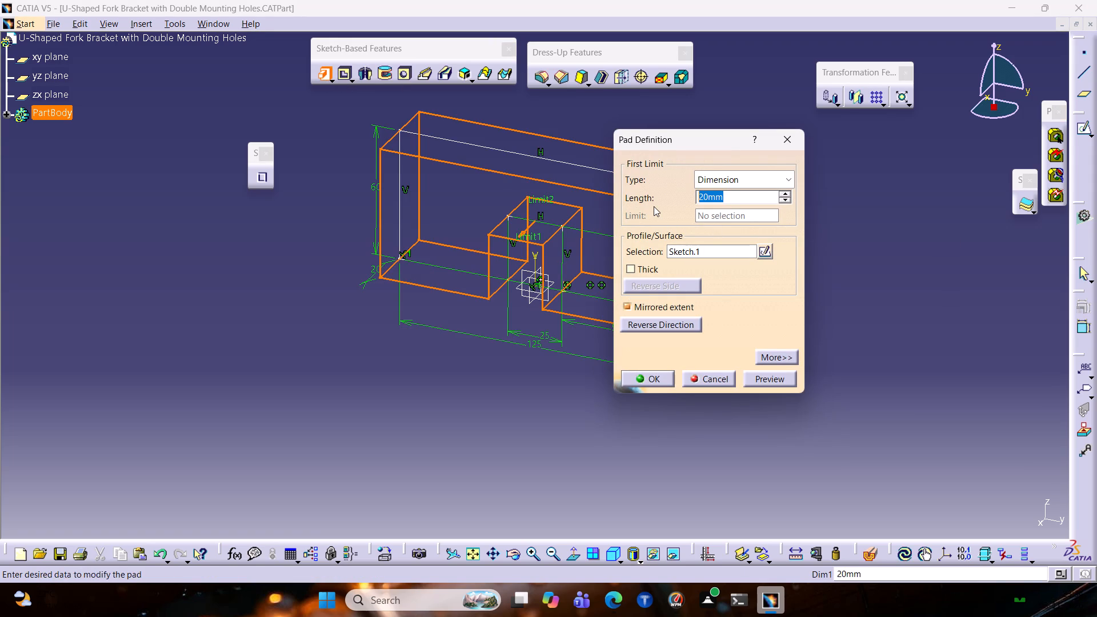
{"action": "type", "text": "60/2"}
{"action": "key", "text": "Return"}
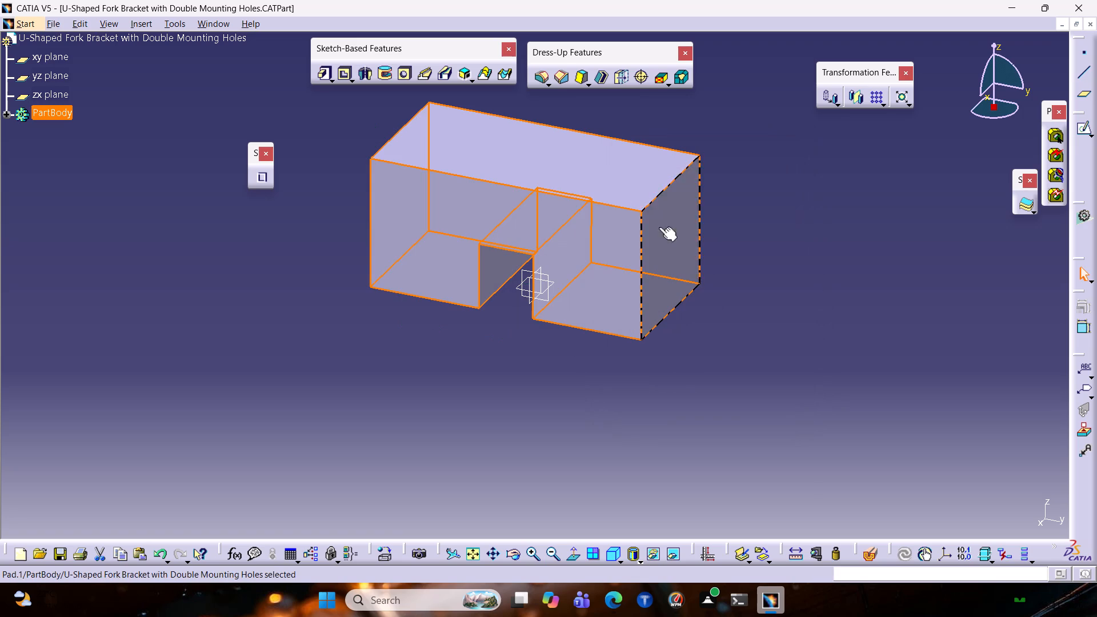
{"action": "left_click", "coordinate": [719, 335]}
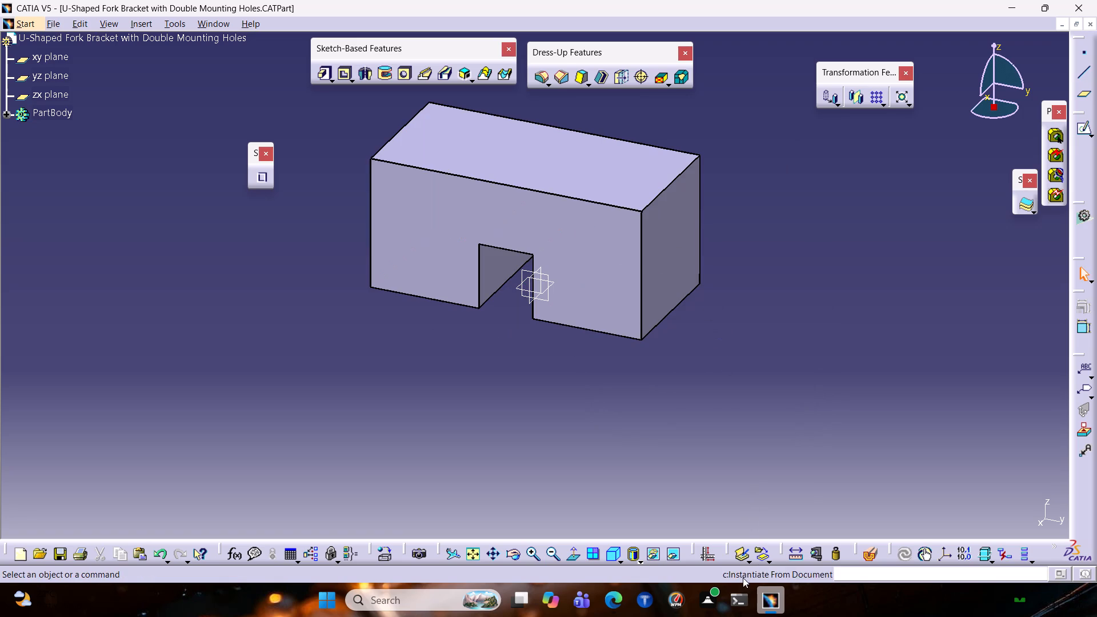
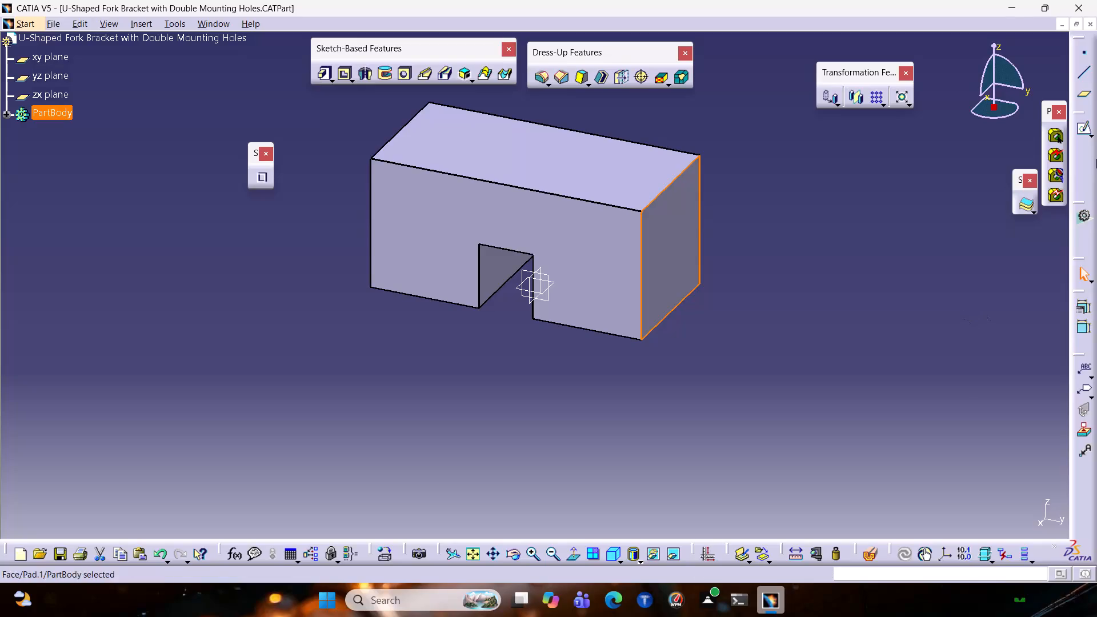
Start a new sketch on the padded block's flat rectangular end face on the positive Y side.
{"action": "left_click", "coordinate": [1076, 123]}
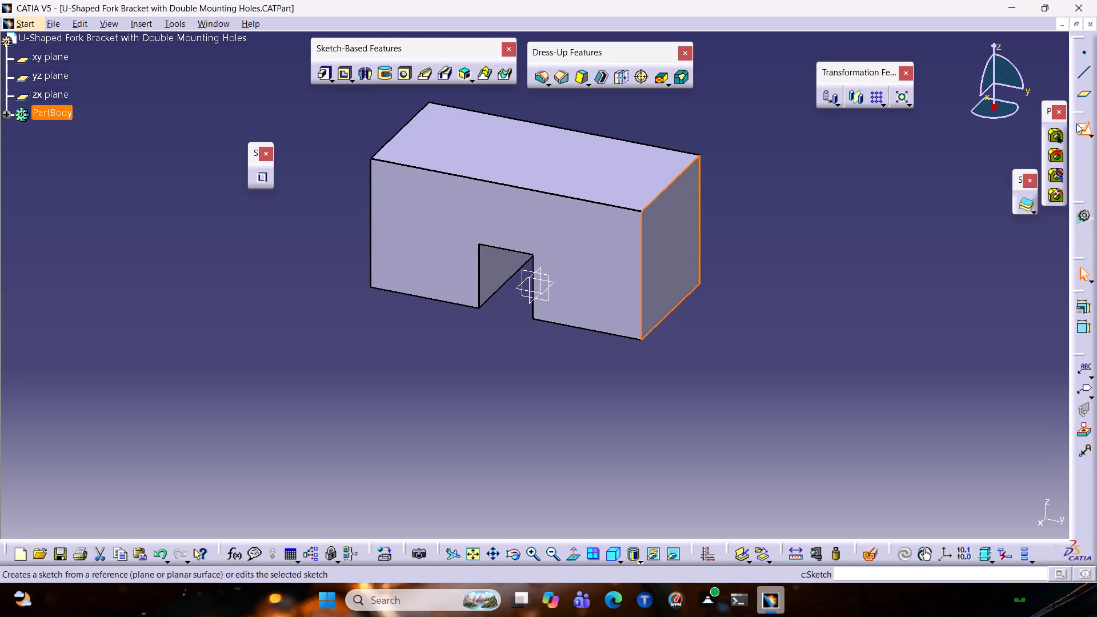
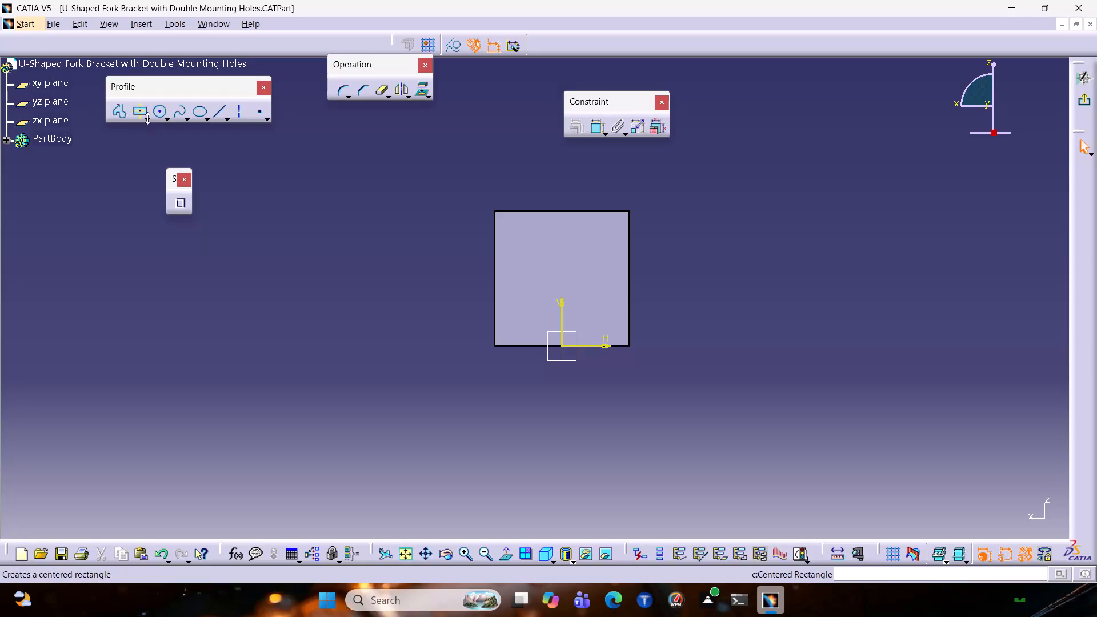
Sketch a two-point rectangle about 27 mm wide and 41 mm tall, straddling the middle of the end face's upper edge.
{"action": "left_click", "coordinate": [147, 118]}
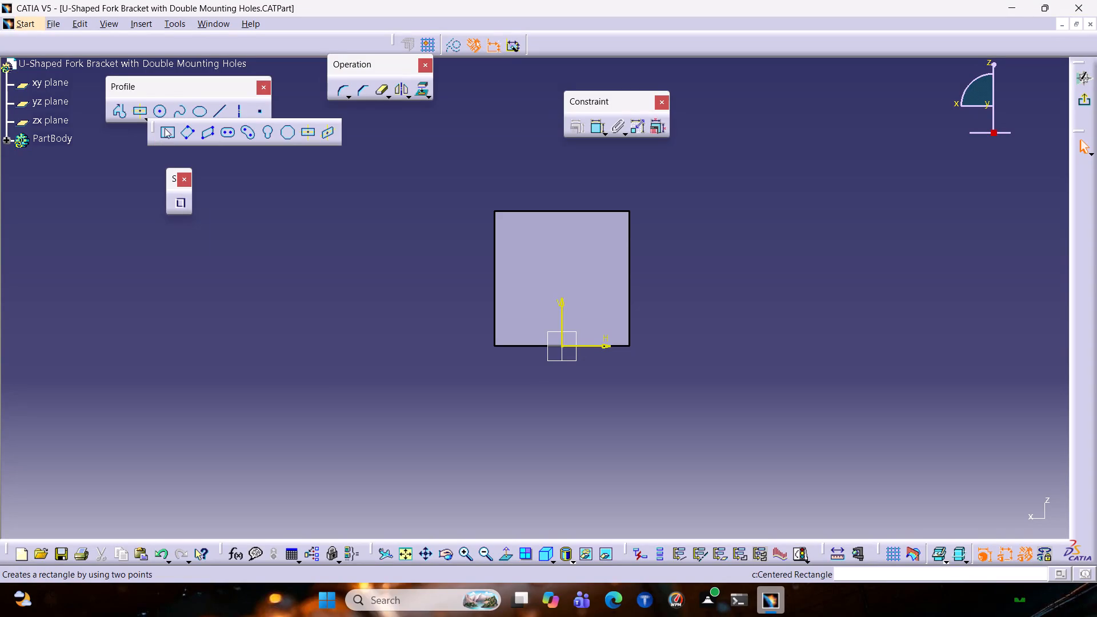
{"action": "left_click", "coordinate": [171, 134]}
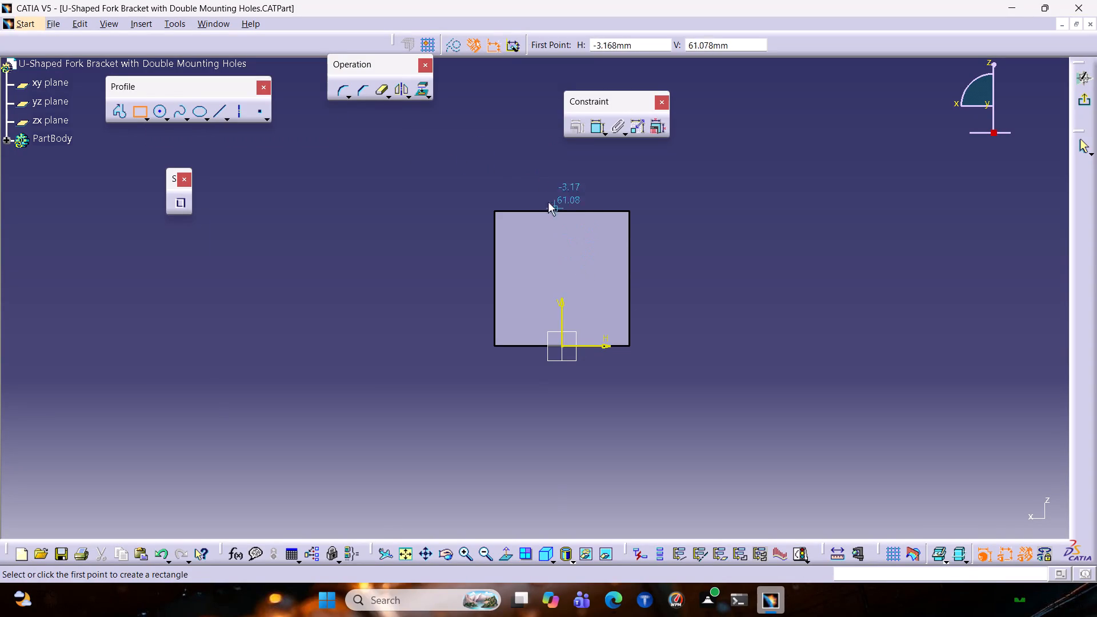
{"action": "left_click", "coordinate": [531, 183]}
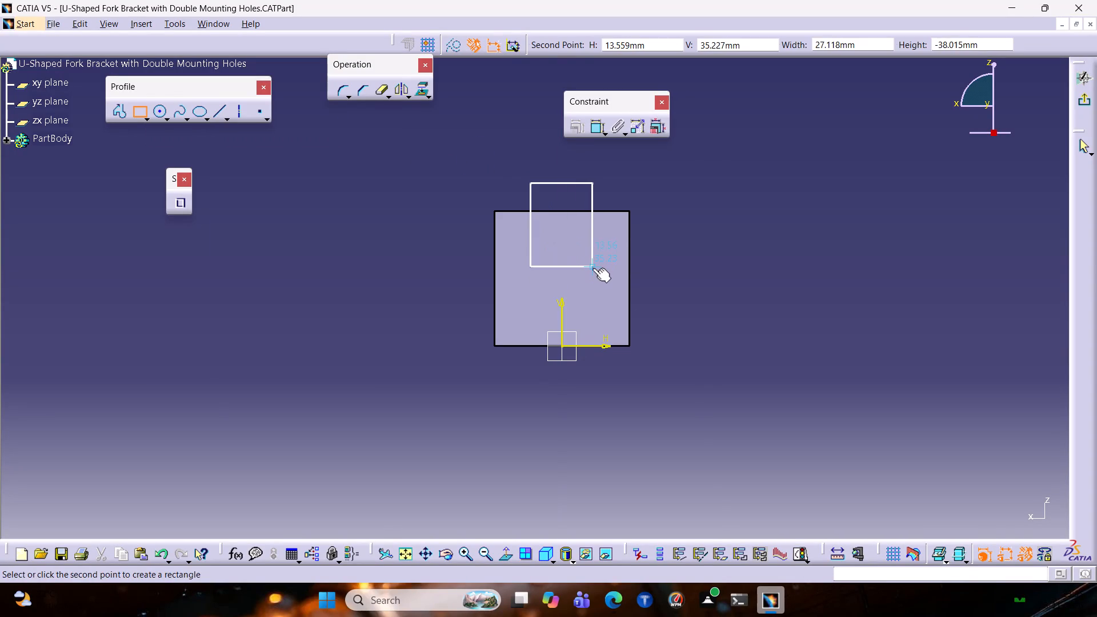
{"action": "left_click", "coordinate": [591, 275]}
{"action": "left_click", "coordinate": [703, 173]}
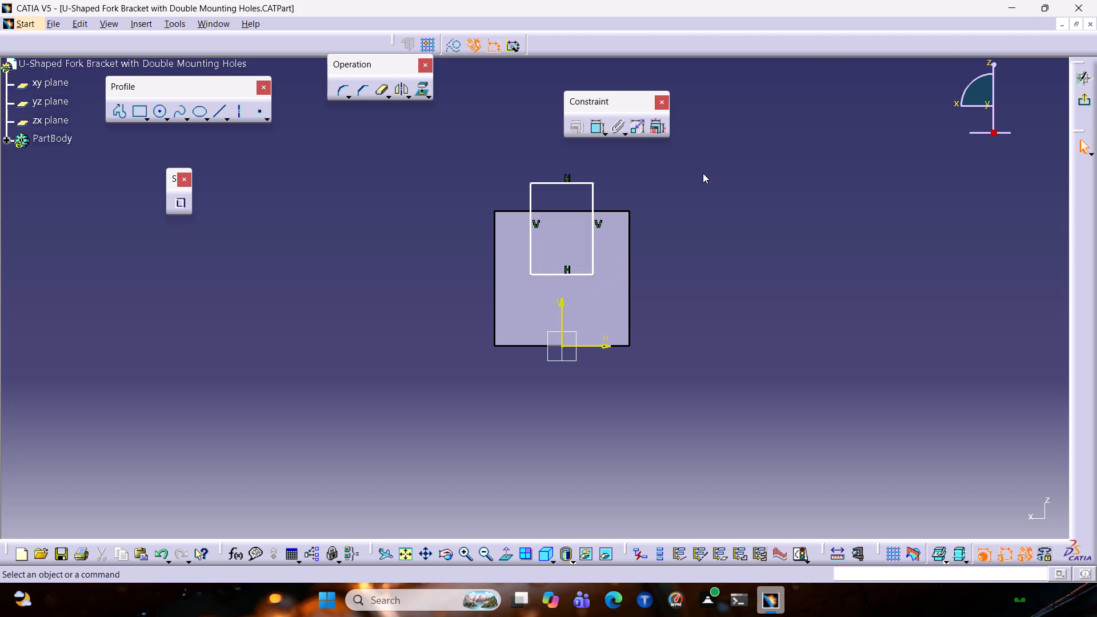
Constrain the rectangle's vertical side on the positive H side to 15 mm from the block's adjacent side edge.
{"action": "left_click", "coordinate": [600, 126]}
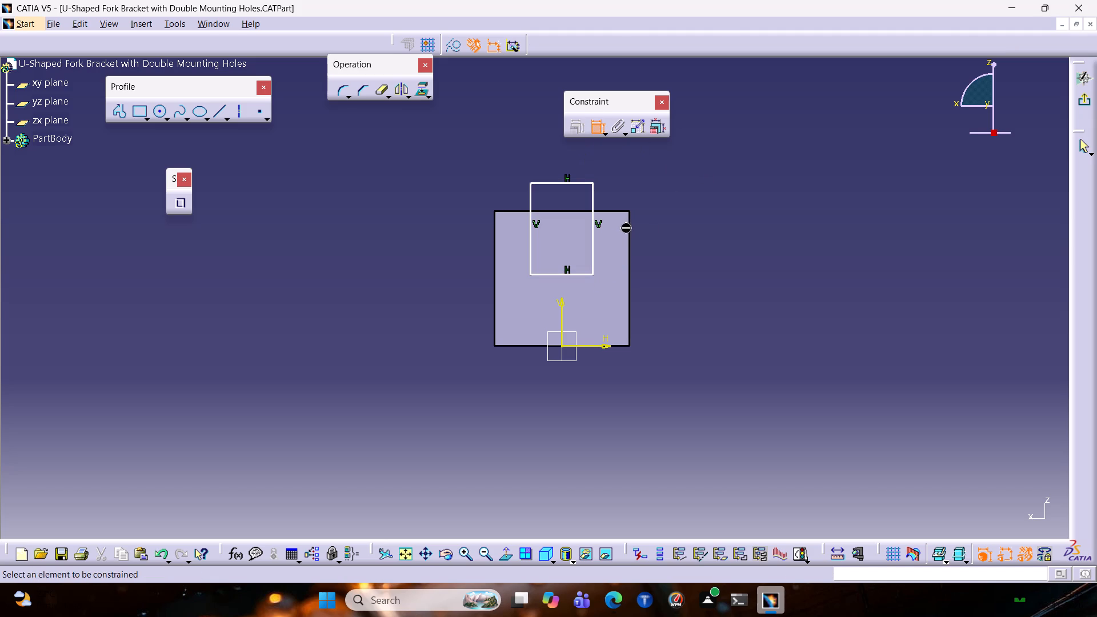
{"action": "left_click", "coordinate": [630, 223]}
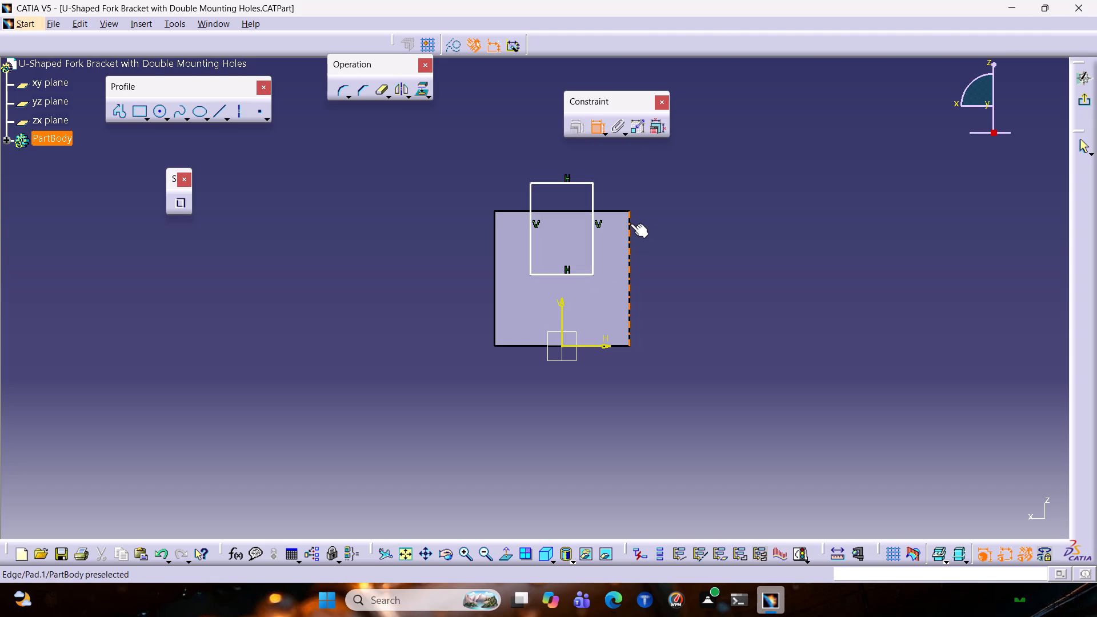
{"action": "left_click", "coordinate": [594, 221]}
{"action": "left_click", "coordinate": [614, 179]}
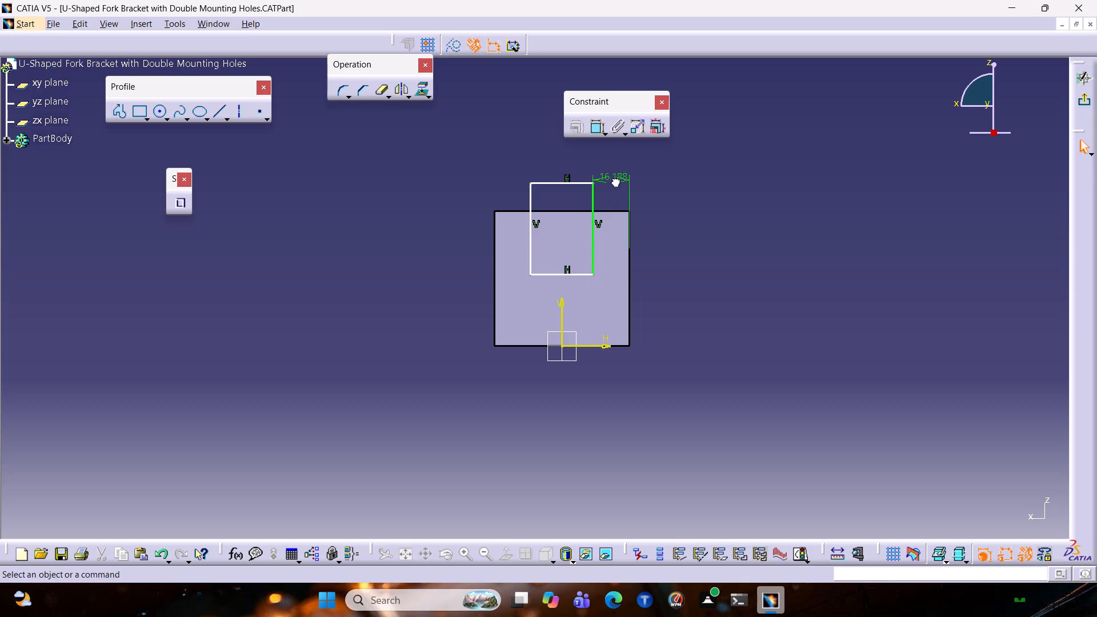
{"action": "double_click", "coordinate": [614, 179]}
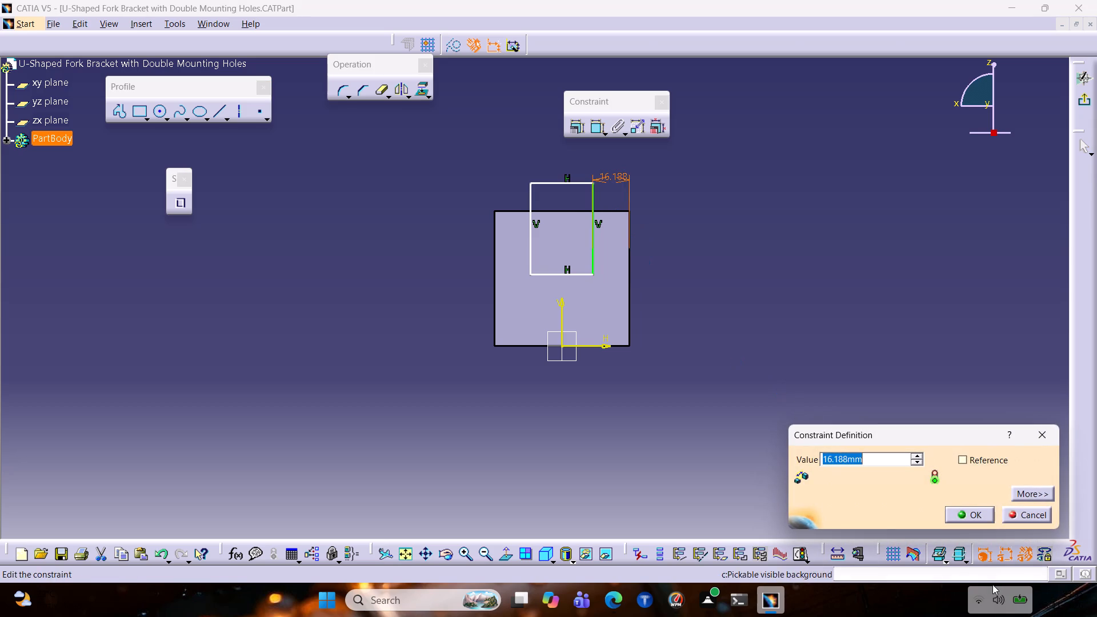
{"action": "type", "text": "15"}
{"action": "key", "text": "Return"}
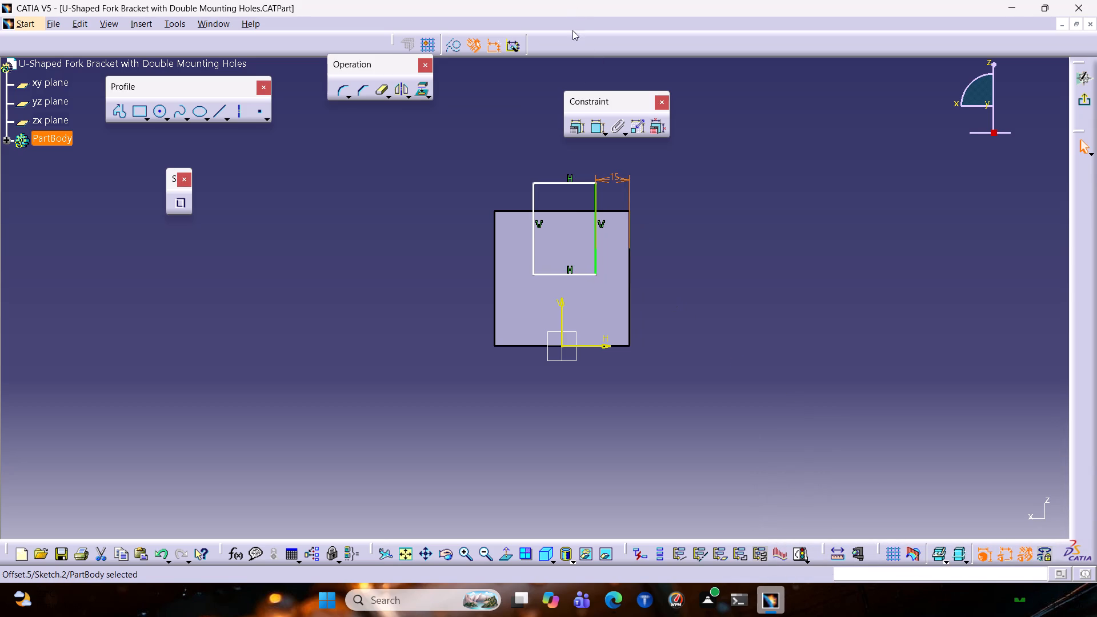
Constrain the rectangle's other vertical side to 15 mm from the block's opposite side edge.
{"action": "left_click", "coordinate": [591, 124]}
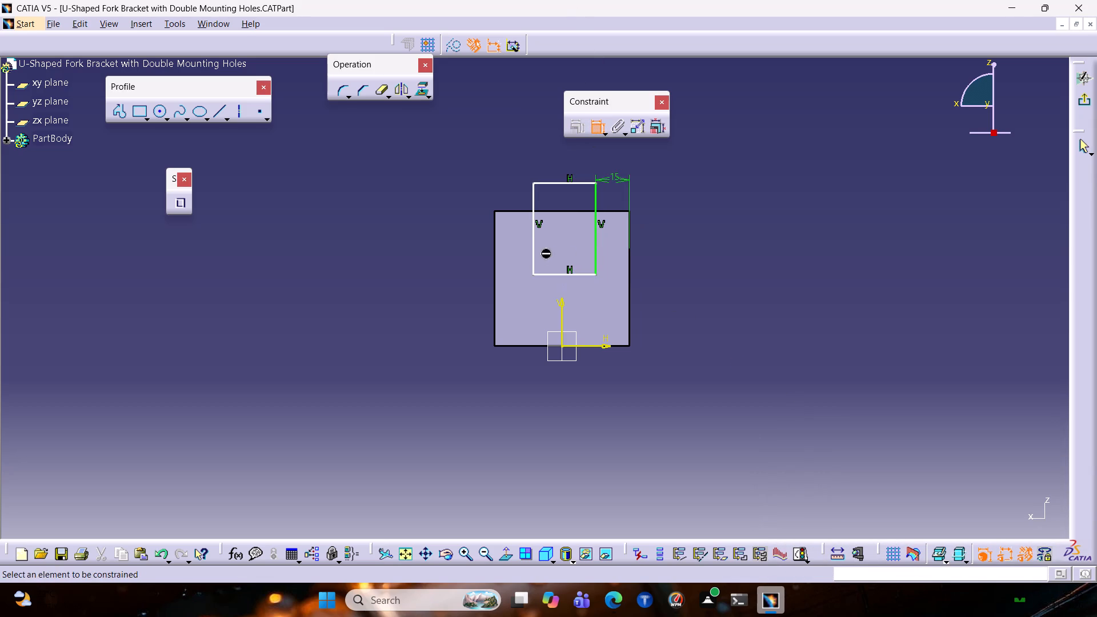
{"action": "left_click", "coordinate": [534, 243]}
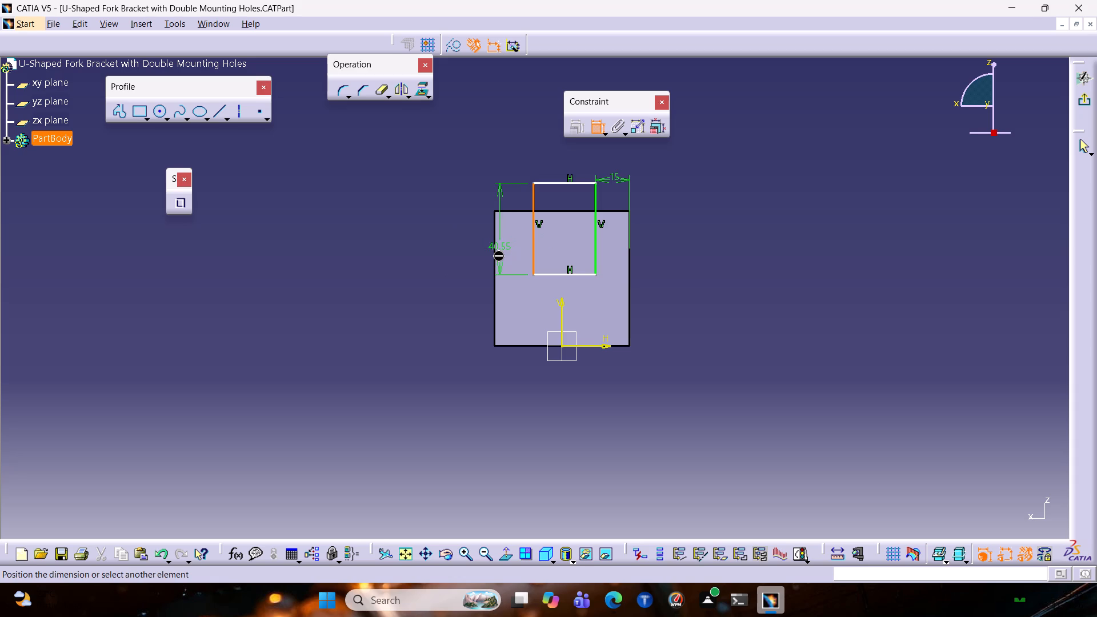
{"action": "left_click", "coordinate": [496, 254]}
{"action": "left_click", "coordinate": [506, 183]}
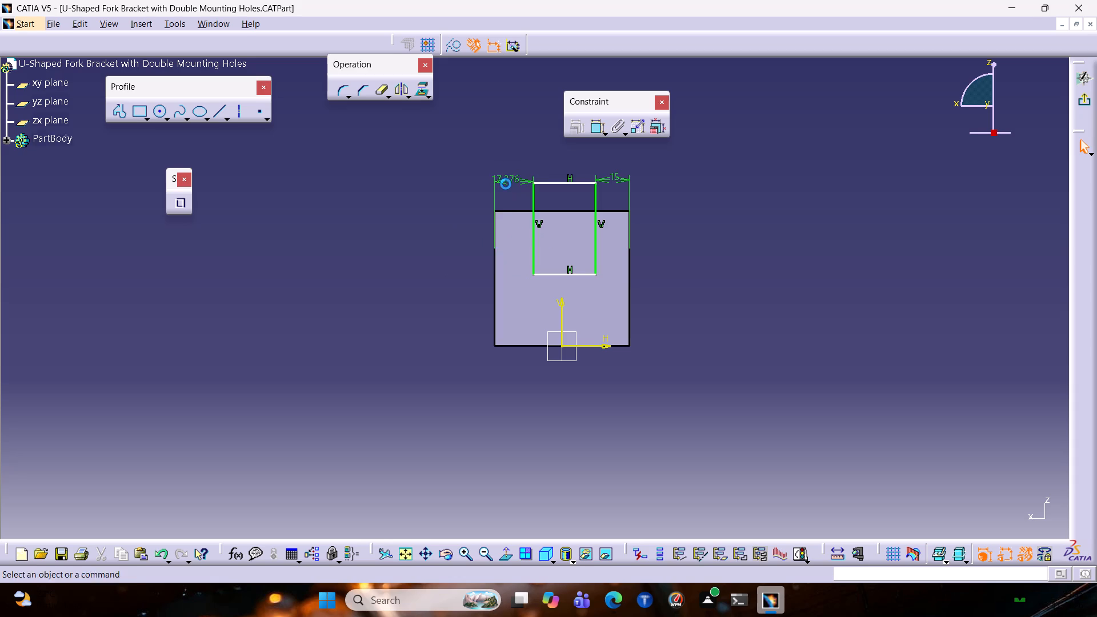
{"action": "double_click", "coordinate": [506, 181]}
{"action": "type", "text": "15"}
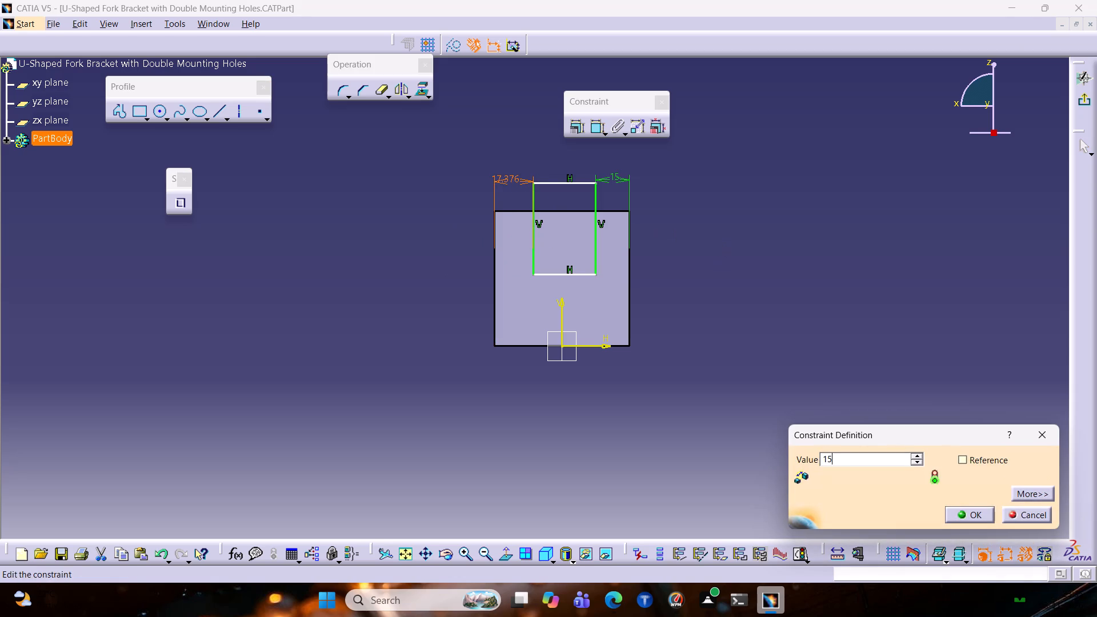
{"action": "key", "text": "Return"}
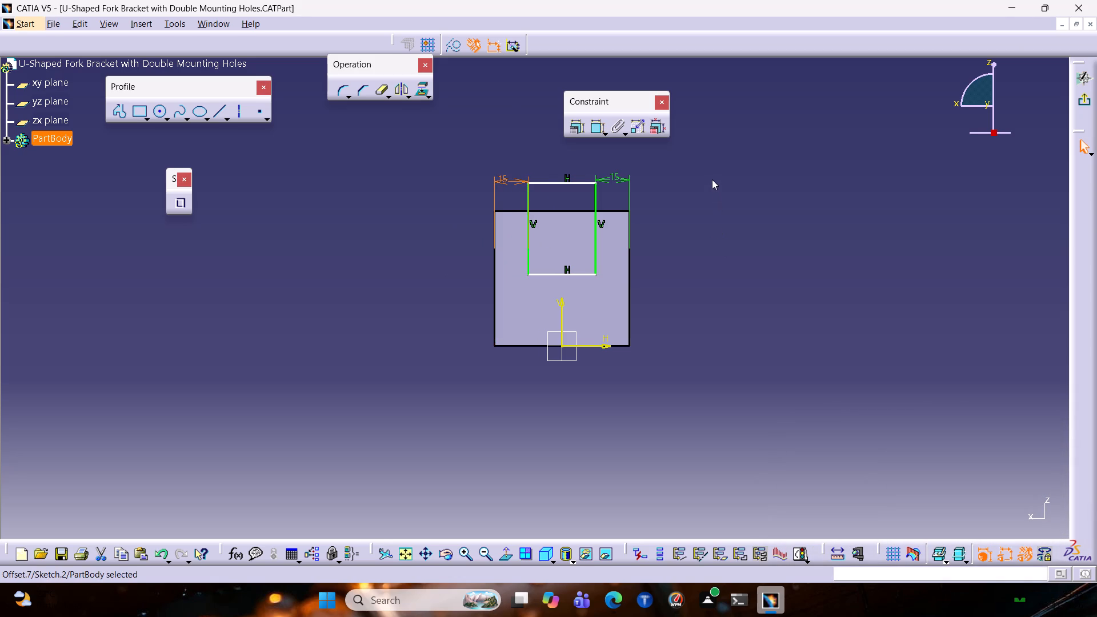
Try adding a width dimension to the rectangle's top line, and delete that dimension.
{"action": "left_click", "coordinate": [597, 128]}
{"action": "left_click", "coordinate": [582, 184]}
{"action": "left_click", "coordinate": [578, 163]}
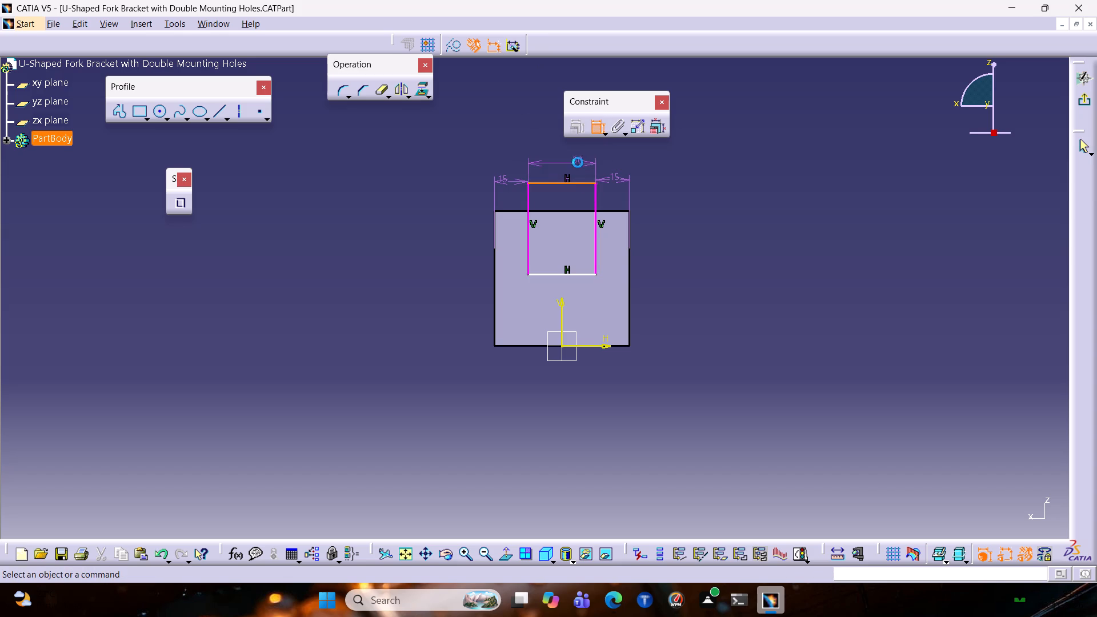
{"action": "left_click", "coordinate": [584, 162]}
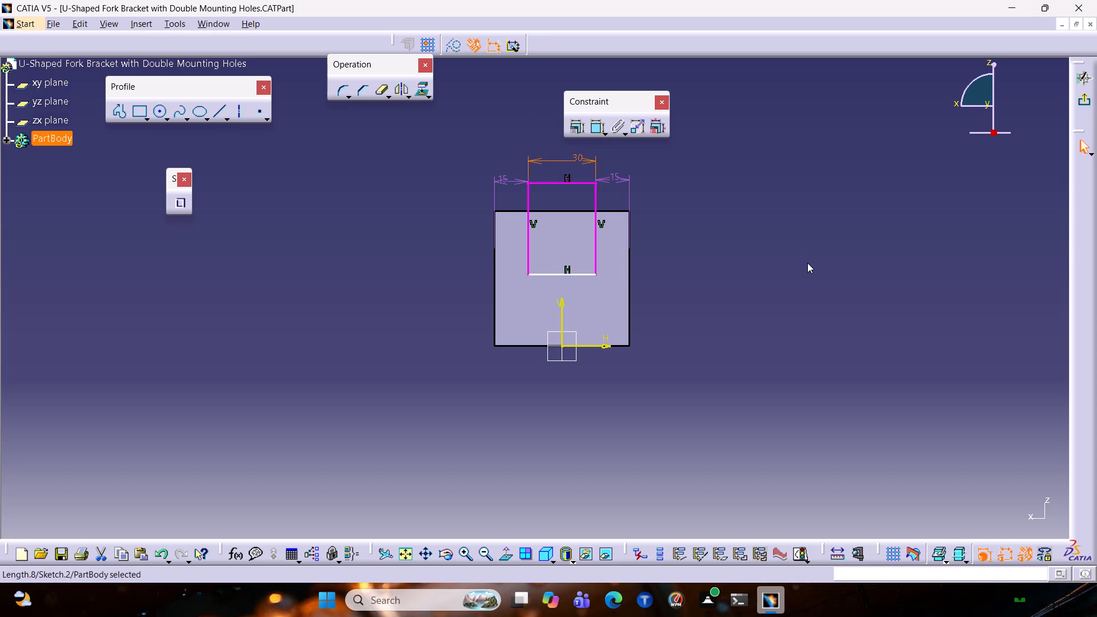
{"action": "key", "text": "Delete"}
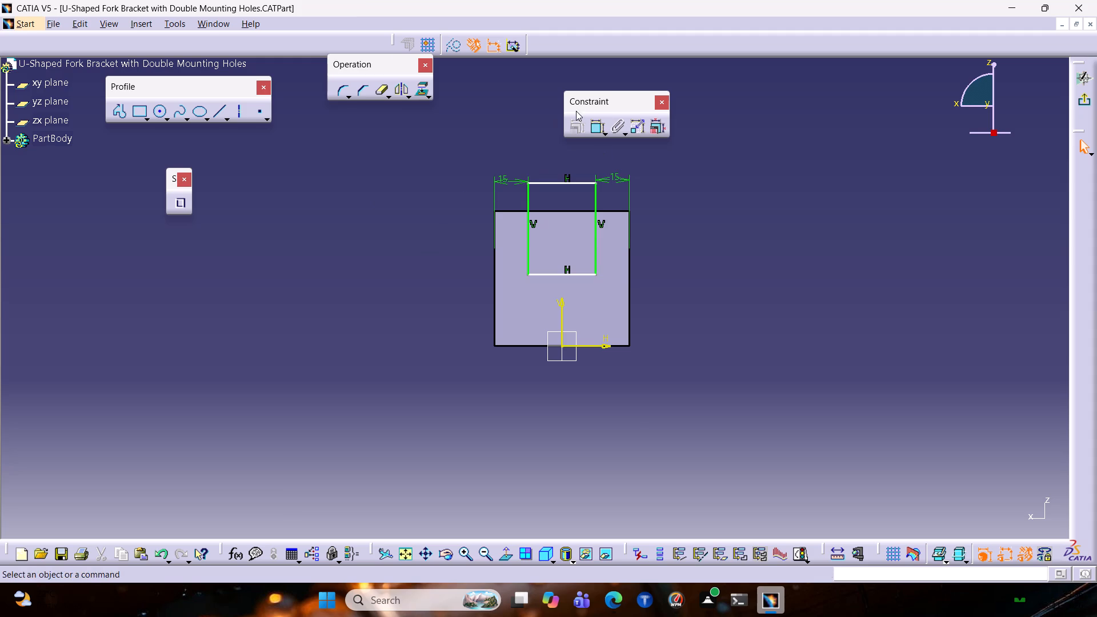
Constrain the rectangle's lower line 30 mm above the block's bottom edge and exit the sketch.
{"action": "left_click", "coordinate": [588, 122]}
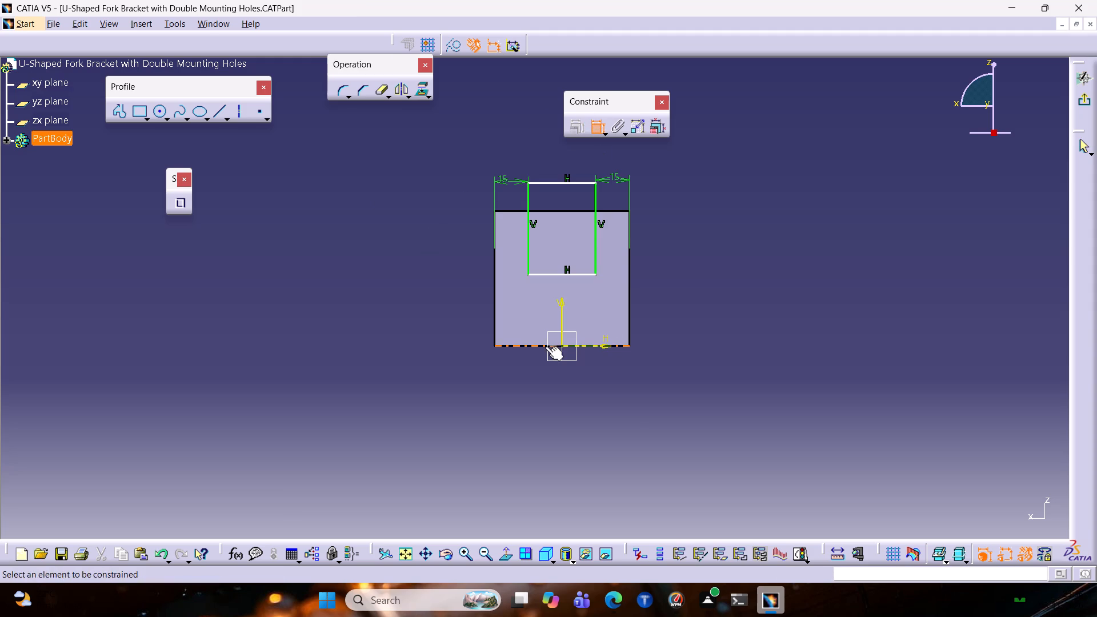
{"action": "left_click", "coordinate": [543, 346]}
{"action": "left_click", "coordinate": [542, 273]}
{"action": "left_click", "coordinate": [698, 286]}
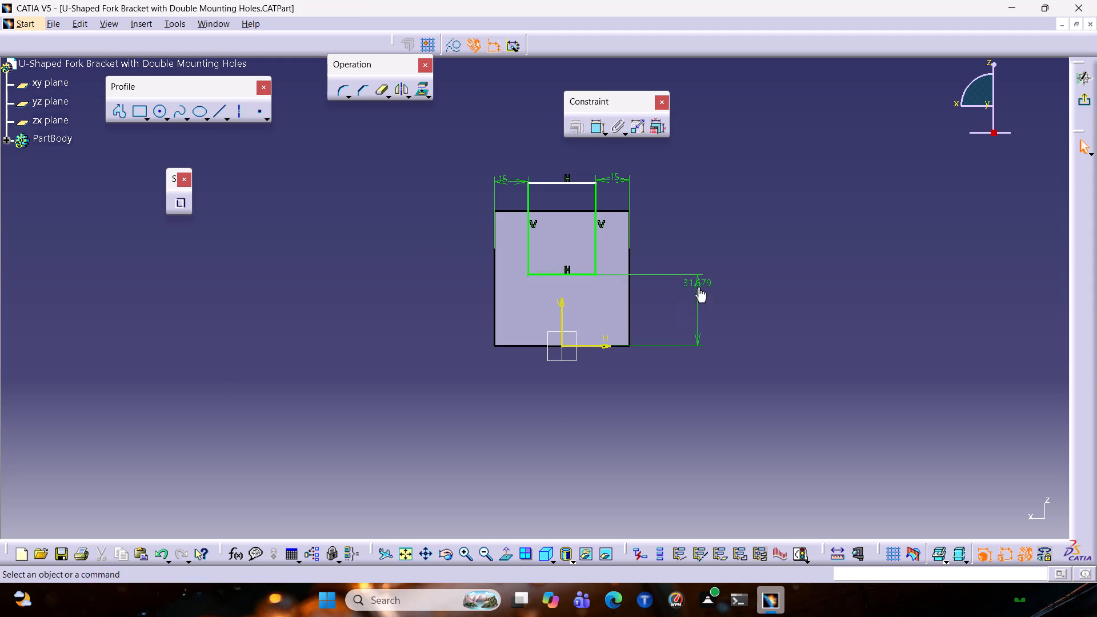
{"action": "double_click", "coordinate": [704, 280]}
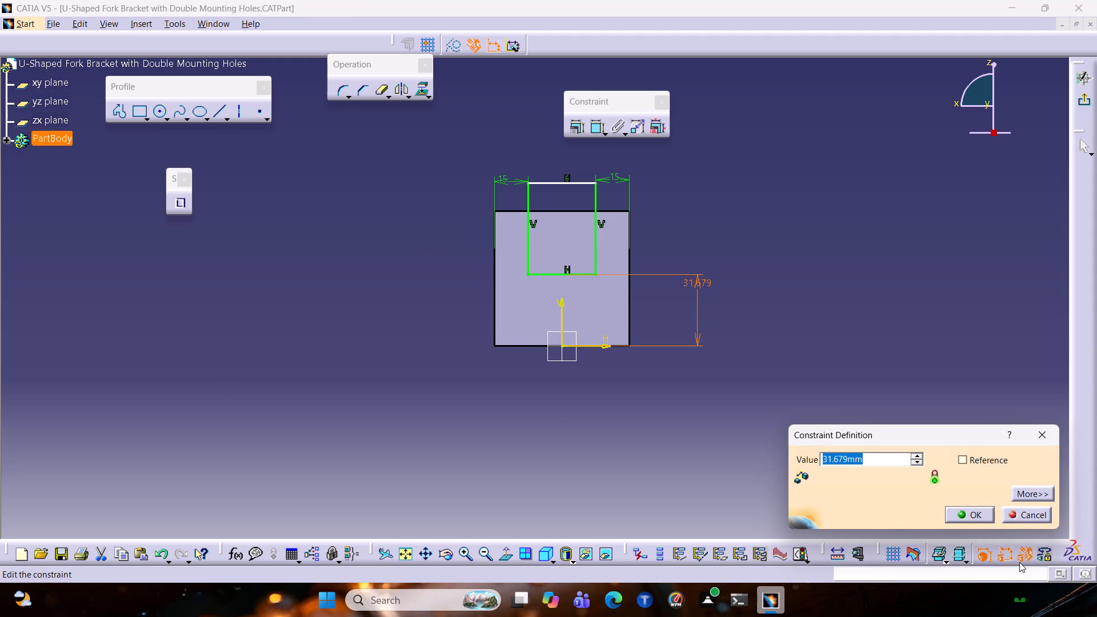
{"action": "type", "text": "30"}
{"action": "key", "text": "Return"}
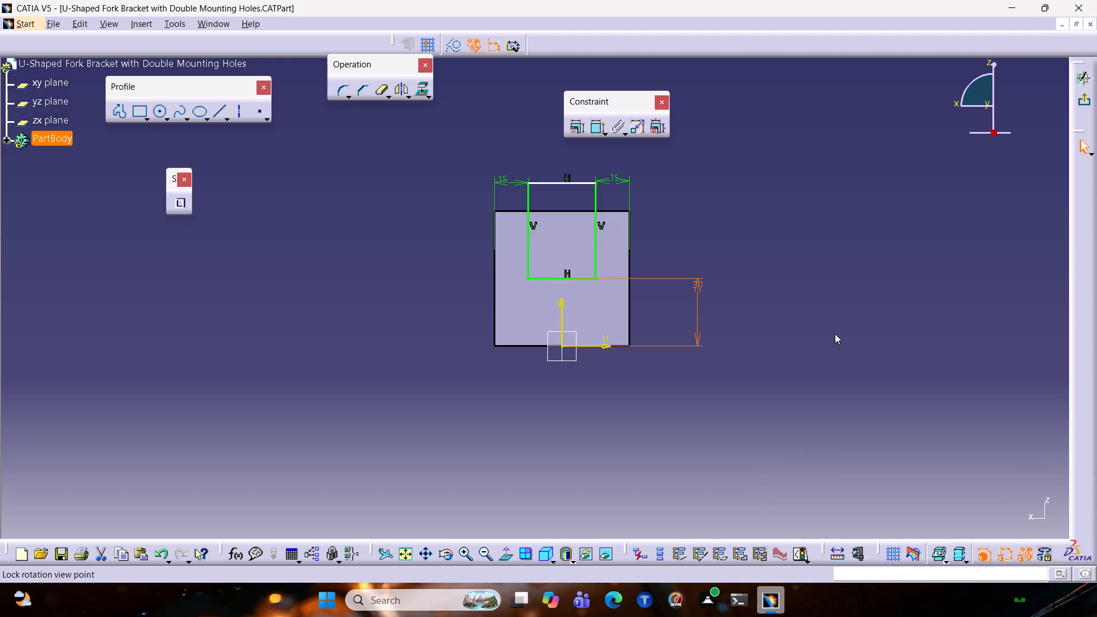
{"action": "left_click", "coordinate": [835, 333]}
{"action": "left_click_drag", "start_coordinate": [698, 286], "coordinate": [700, 320]}
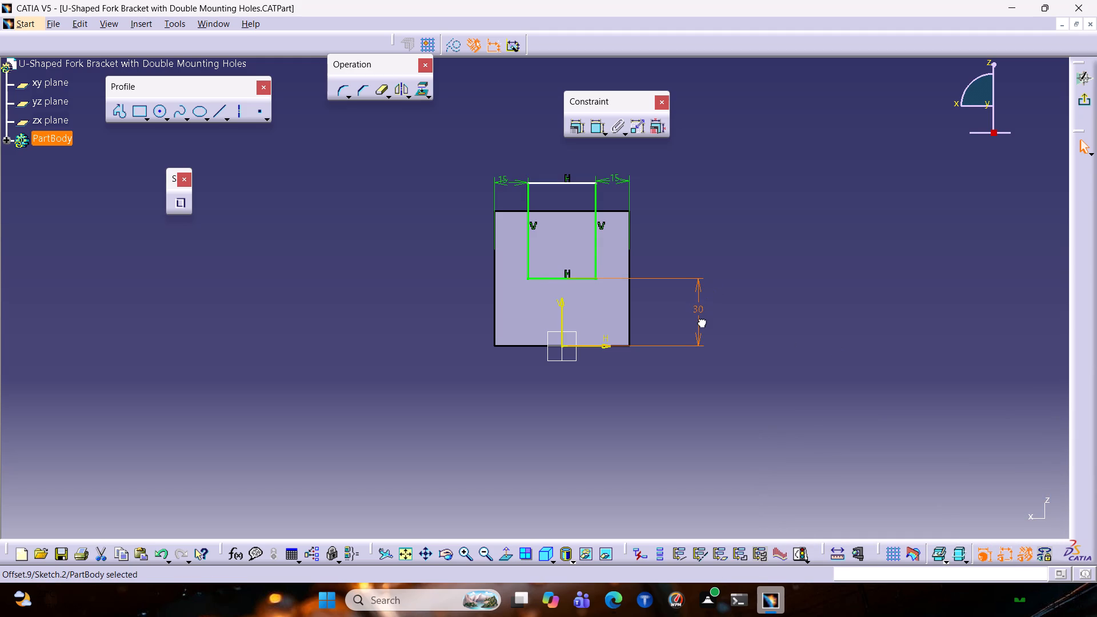
{"action": "left_click_drag", "start_coordinate": [700, 320], "coordinate": [700, 317]}
{"action": "left_click", "coordinate": [1083, 103]}
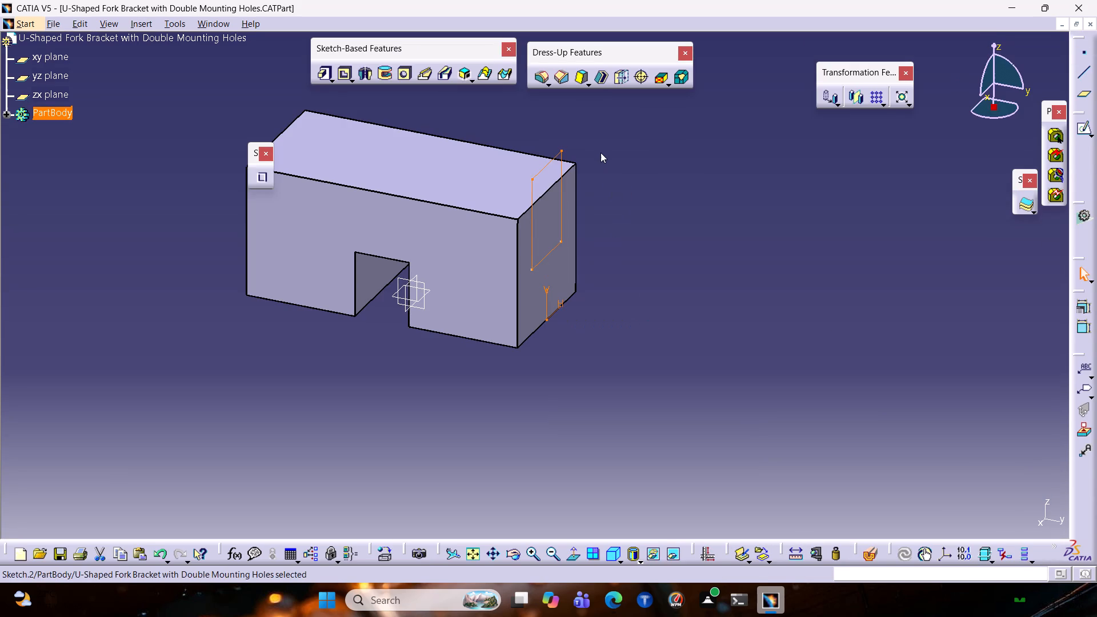
Cut the rectangle through the block's full length with a Pocket using the Up to last limit.
{"action": "left_click", "coordinate": [349, 73]}
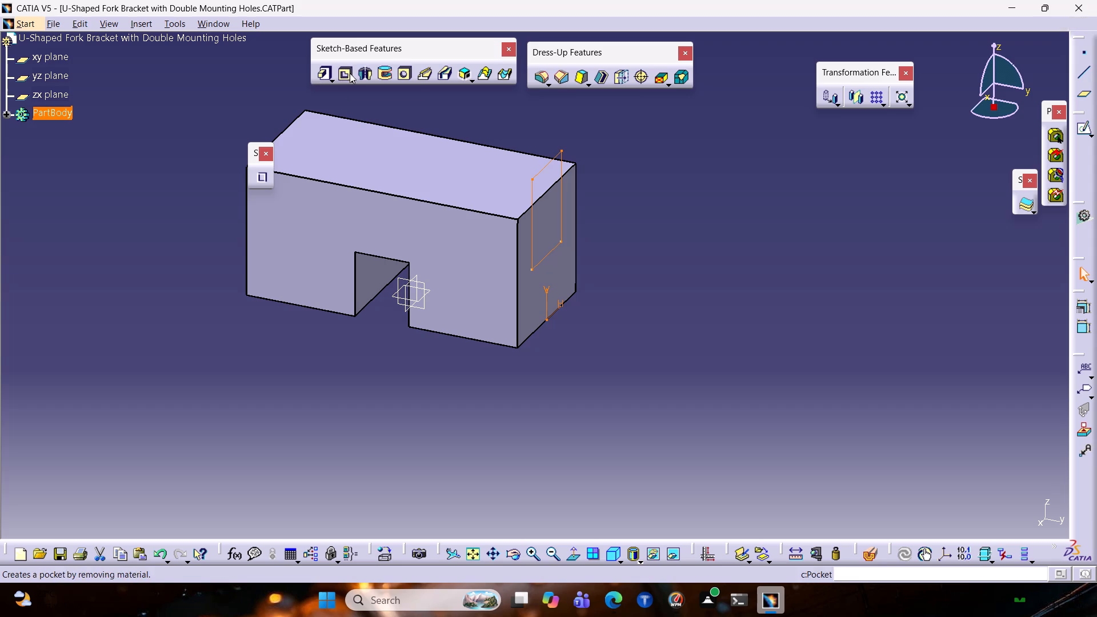
{"action": "double_click", "coordinate": [343, 77]}
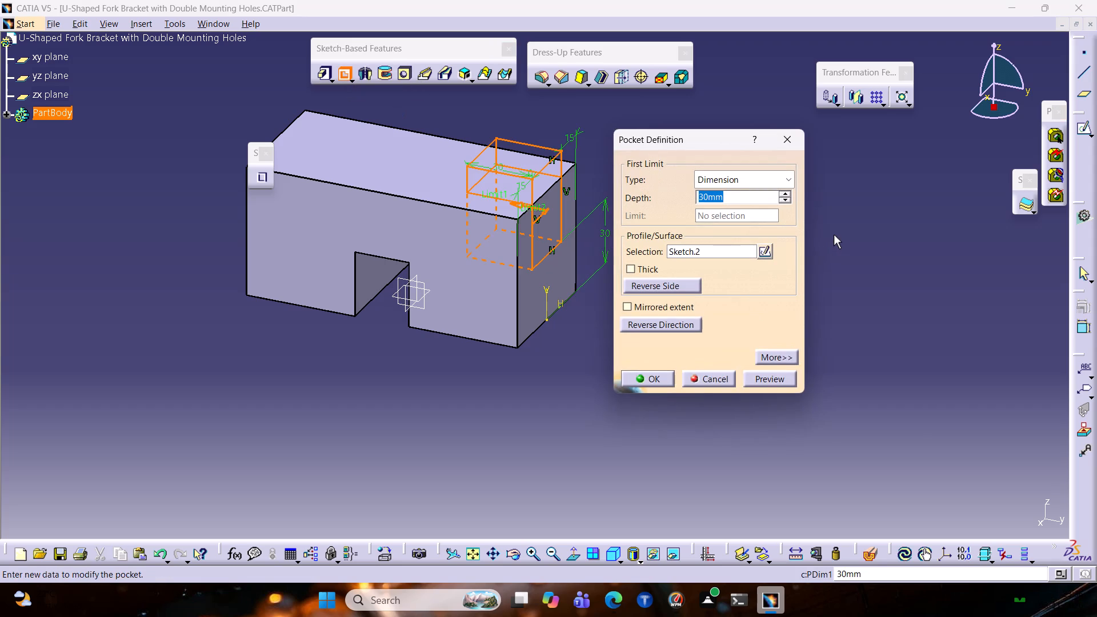
{"action": "left_click", "coordinate": [716, 178]}
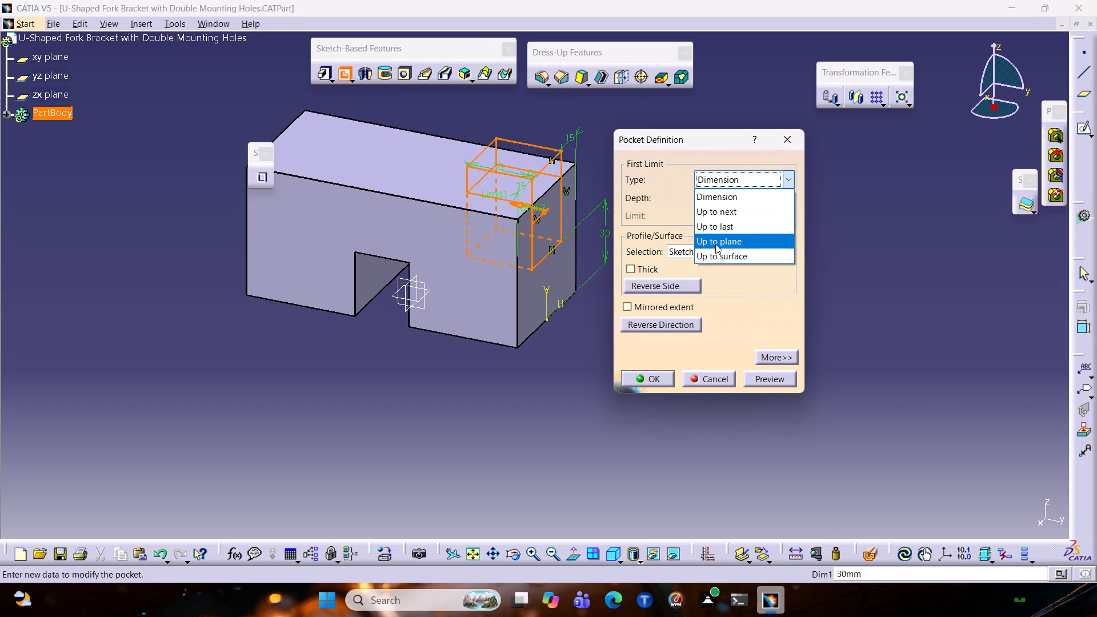
{"action": "left_click", "coordinate": [750, 226]}
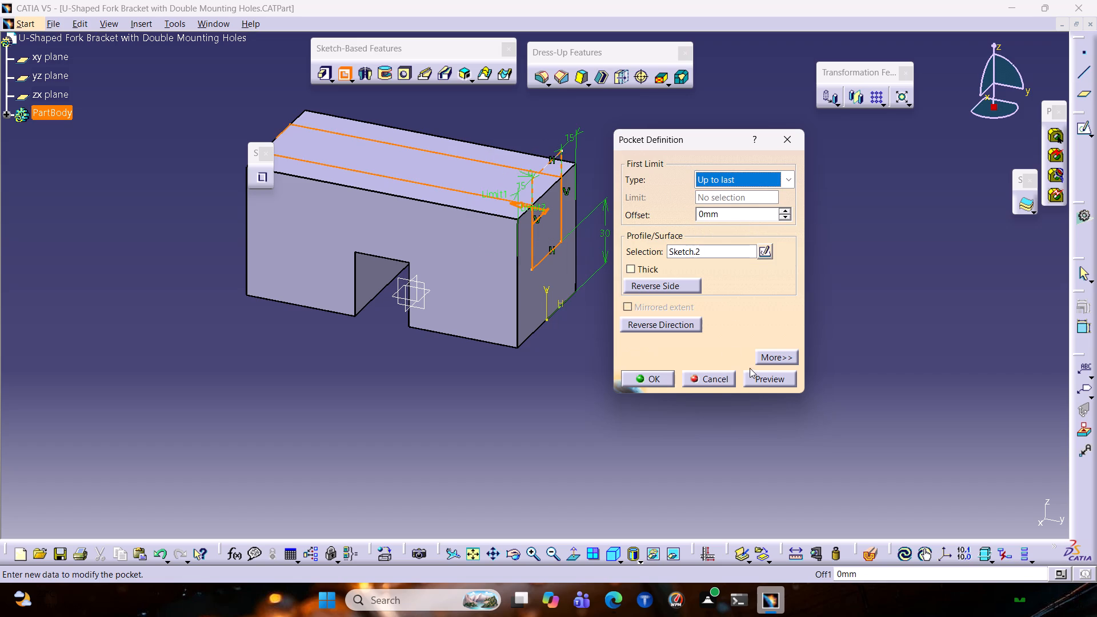
{"action": "left_click", "coordinate": [764, 376]}
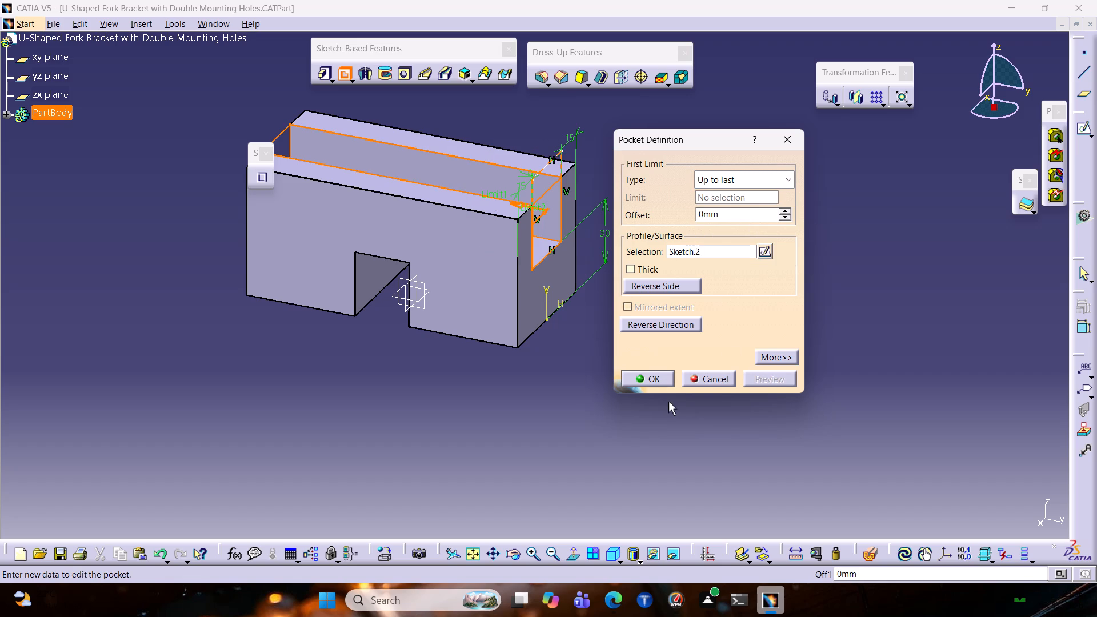
{"action": "left_click", "coordinate": [668, 382]}
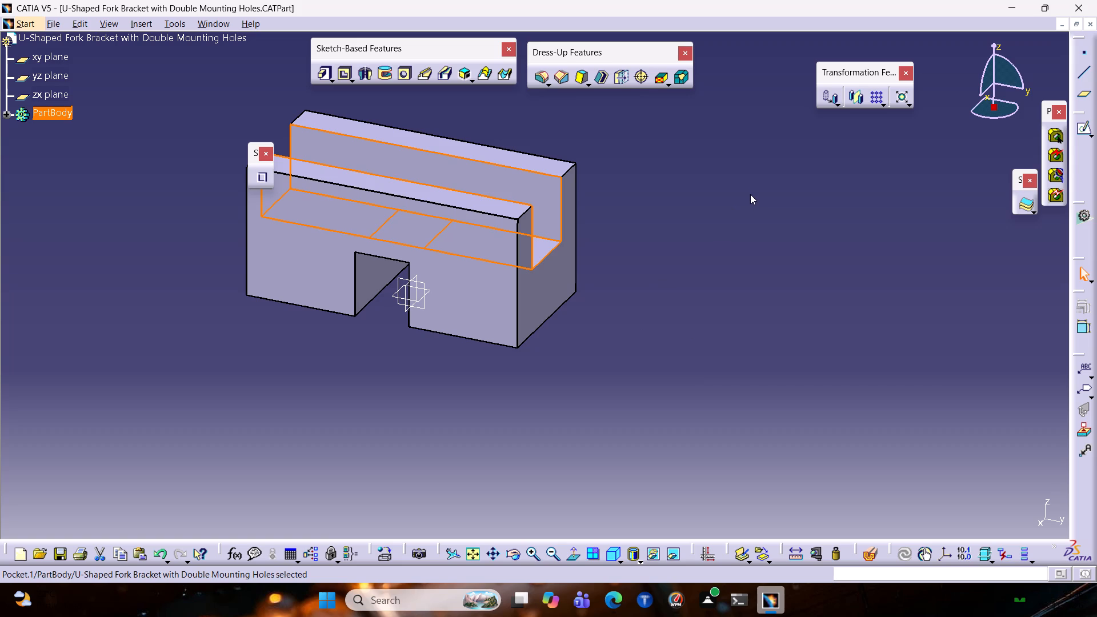
{"action": "left_click", "coordinate": [752, 191]}
Start a new sketch on the upper channel's floor face nearest the block's positive Y end.
{"action": "left_click_drag", "start_coordinate": [615, 271], "coordinate": [611, 336]}
{"action": "middle_click_drag", "start_coordinate": [614, 316], "coordinate": [611, 336]}
{"action": "left_click", "coordinate": [652, 293]}
{"action": "middle_click_drag", "start_coordinate": [652, 293], "coordinate": [479, 393]}
{"action": "right_click_drag", "start_coordinate": [652, 293], "coordinate": [479, 402]}
{"action": "middle_click_drag", "start_coordinate": [666, 258], "coordinate": [640, 285]}
{"action": "right_click_drag", "start_coordinate": [666, 258], "coordinate": [640, 285]}
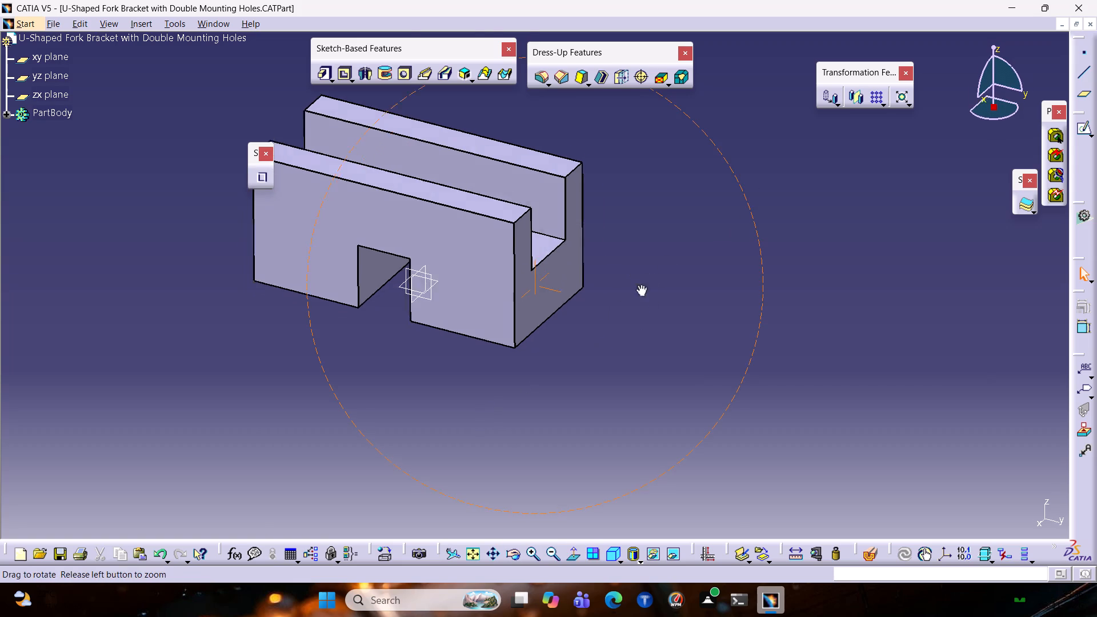
{"action": "right_click_drag", "start_coordinate": [640, 285], "coordinate": [503, 369]}
{"action": "middle_click_drag", "start_coordinate": [640, 285], "coordinate": [503, 369]}
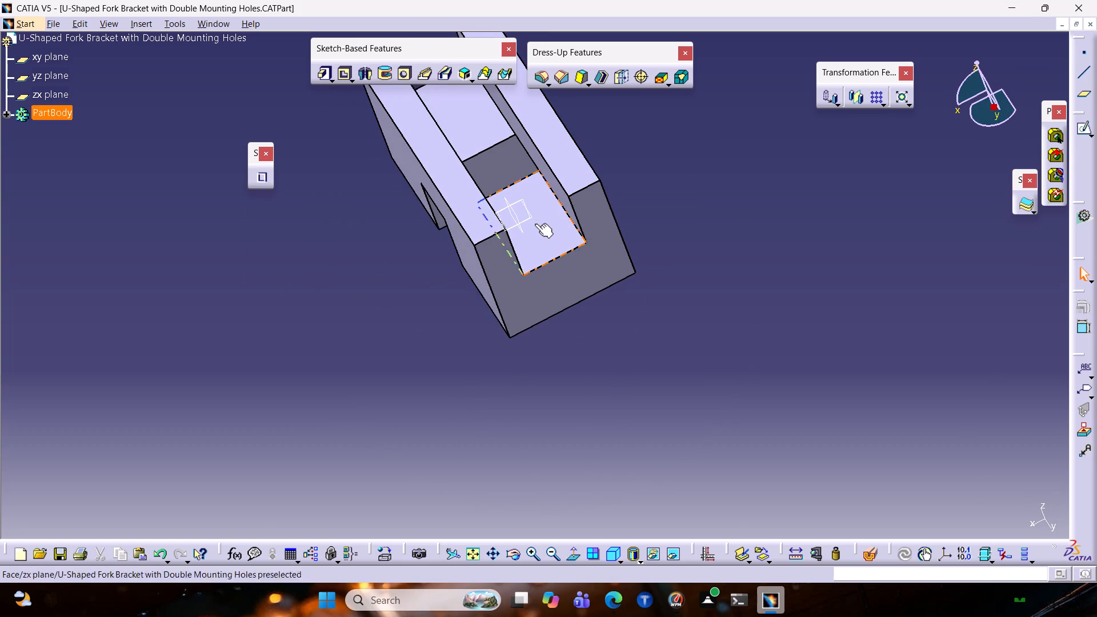
{"action": "left_click", "coordinate": [535, 223]}
{"action": "left_click", "coordinate": [1083, 127]}
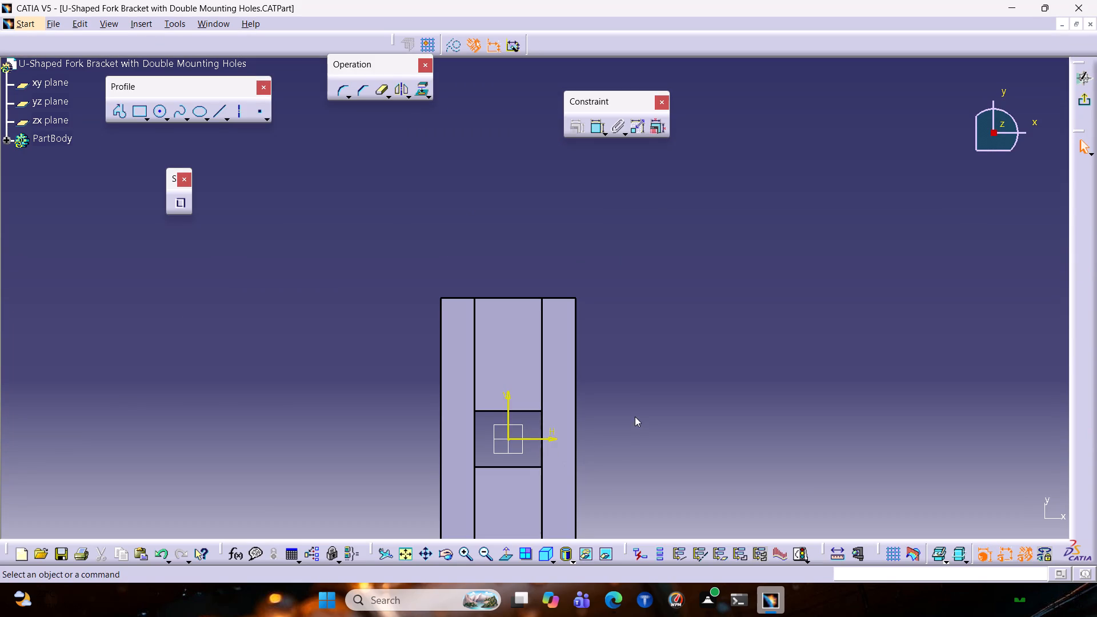
{"action": "middle_click_drag", "start_coordinate": [635, 415], "coordinate": [647, 254]}
{"action": "left_click_drag", "start_coordinate": [636, 283], "coordinate": [647, 254]}
{"action": "middle_click_drag", "start_coordinate": [657, 334], "coordinate": [635, 268]}
{"action": "left_click_drag", "start_coordinate": [635, 277], "coordinate": [635, 268]}
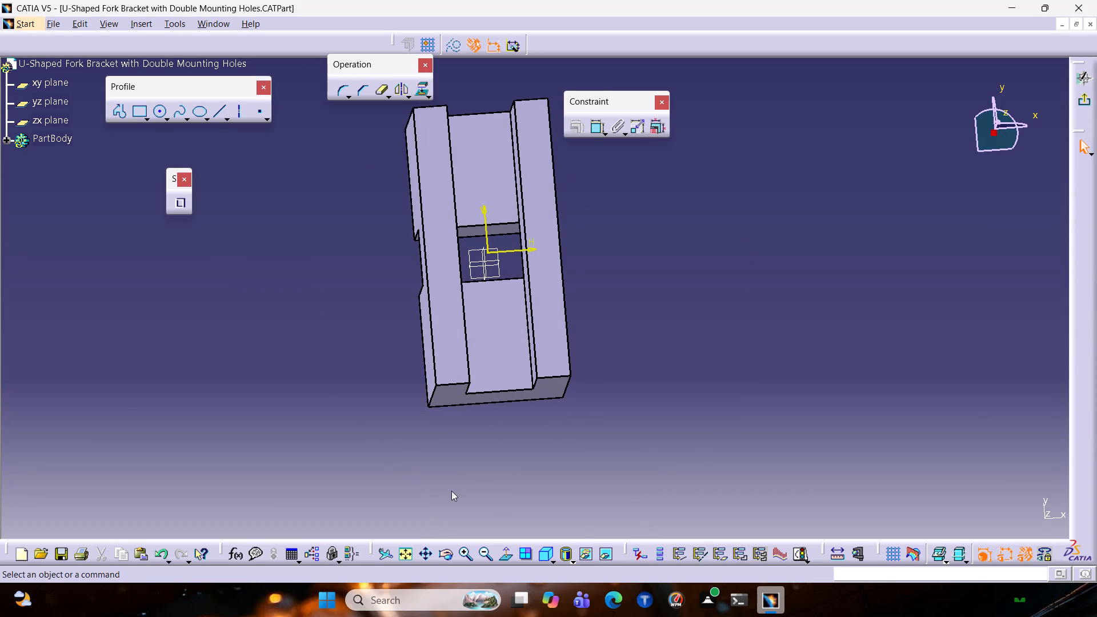
{"action": "left_click", "coordinate": [509, 556]}
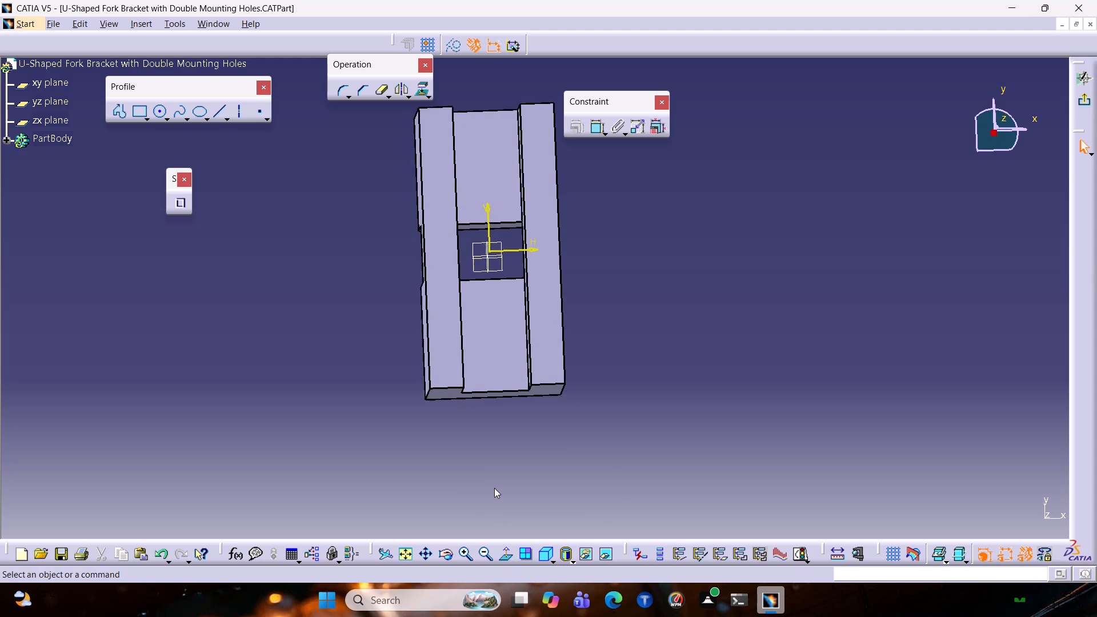
Sketch a circle about 18 mm in diameter, centred on the vertical axis, on the channel floor nearest the negative Y end.
{"action": "left_click", "coordinate": [161, 111]}
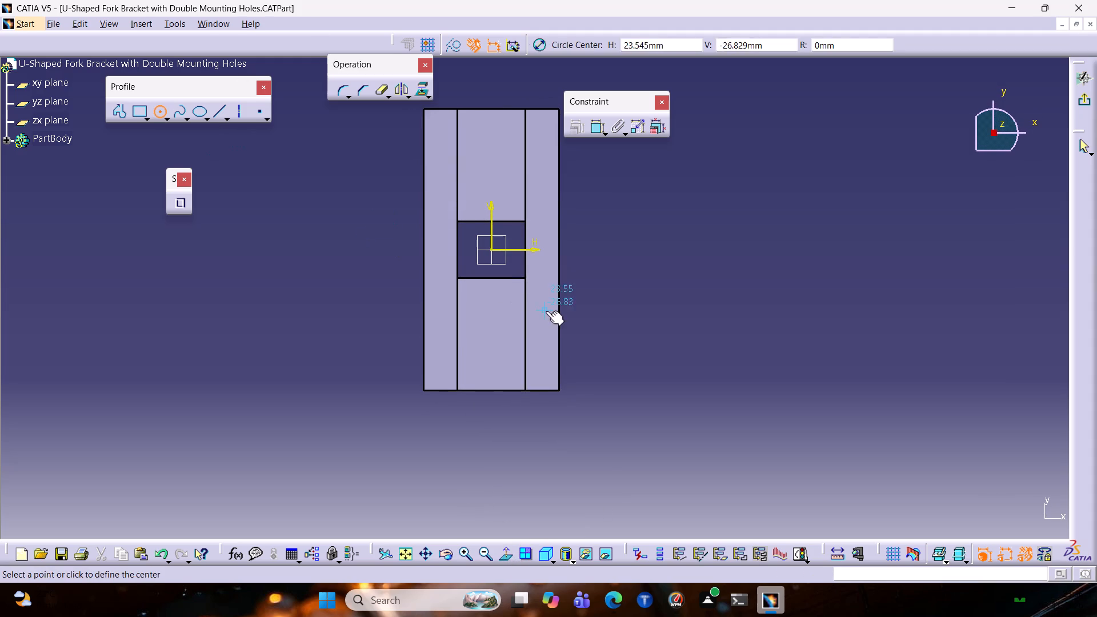
{"action": "left_click", "coordinate": [491, 331]}
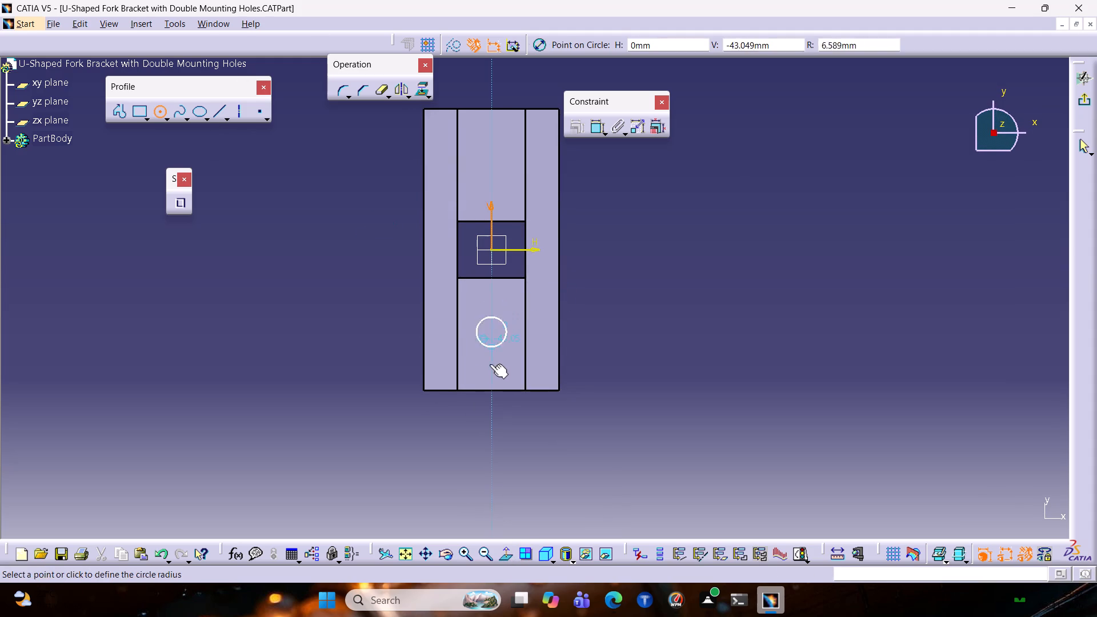
{"action": "left_click", "coordinate": [491, 351]}
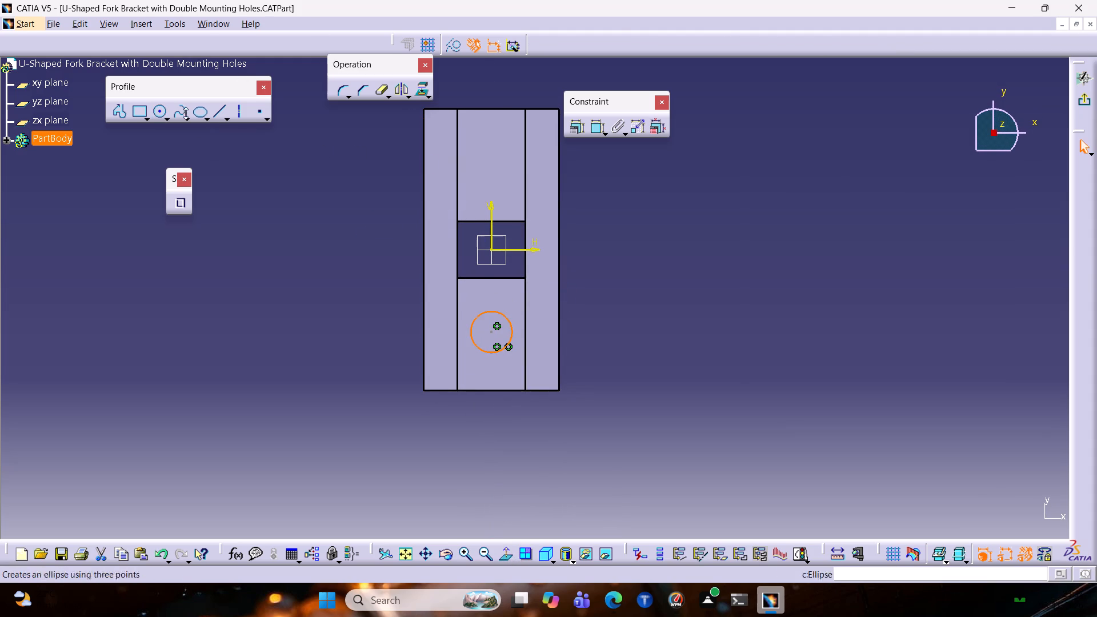
Add a diameter constraint to the circle and set it to 10 mm.
{"action": "left_click", "coordinate": [598, 126]}
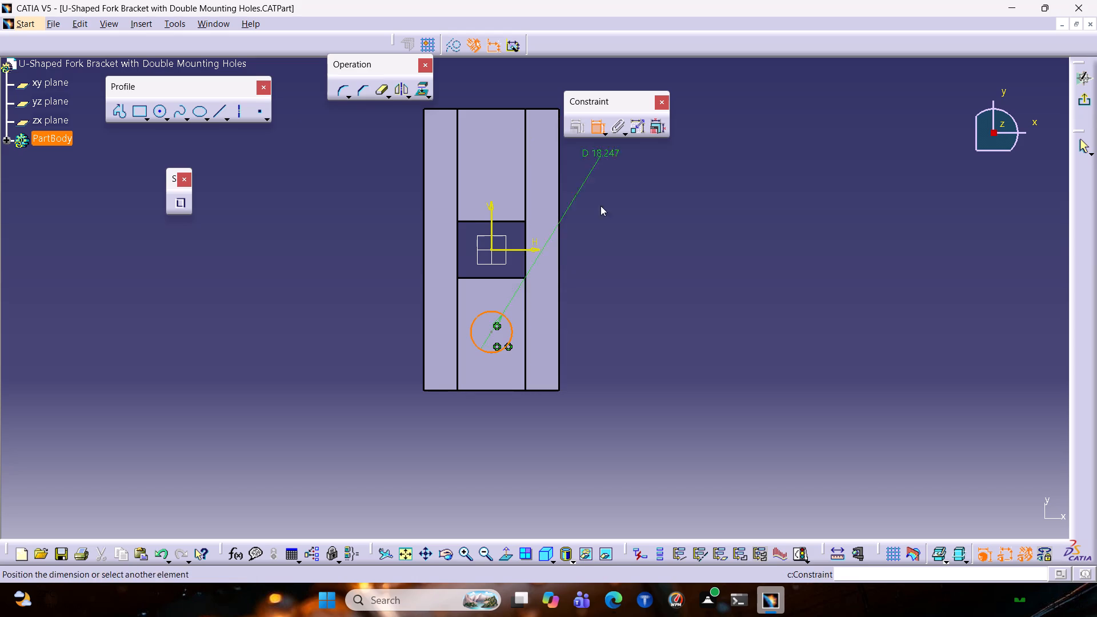
{"action": "left_click", "coordinate": [592, 336]}
{"action": "double_click", "coordinate": [592, 329]}
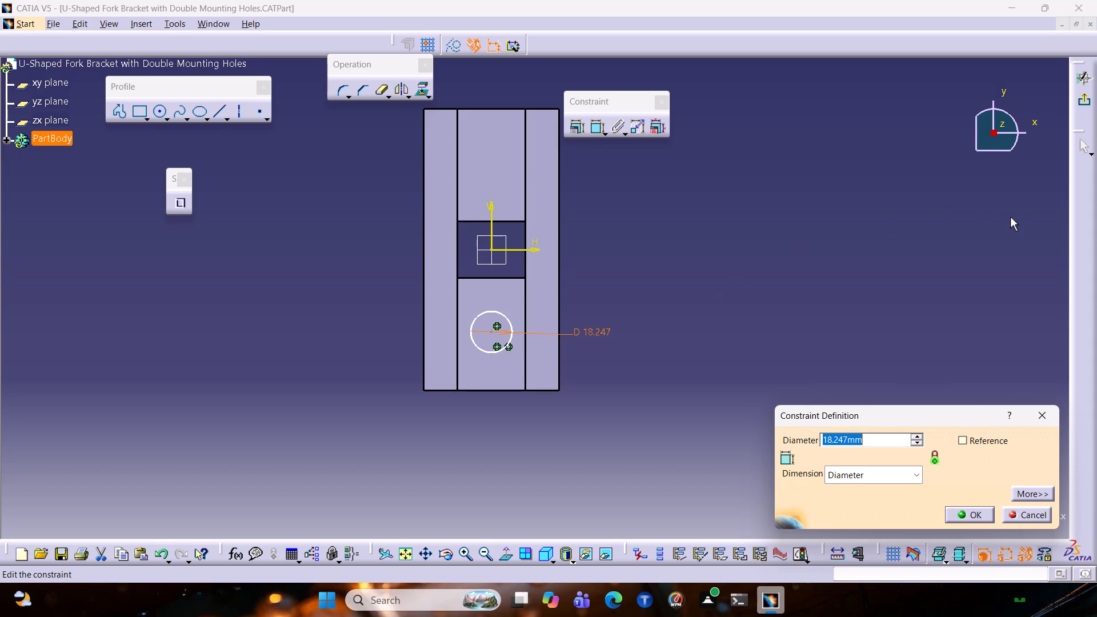
{"action": "type", "text": "10"}
{"action": "key", "text": "Return"}
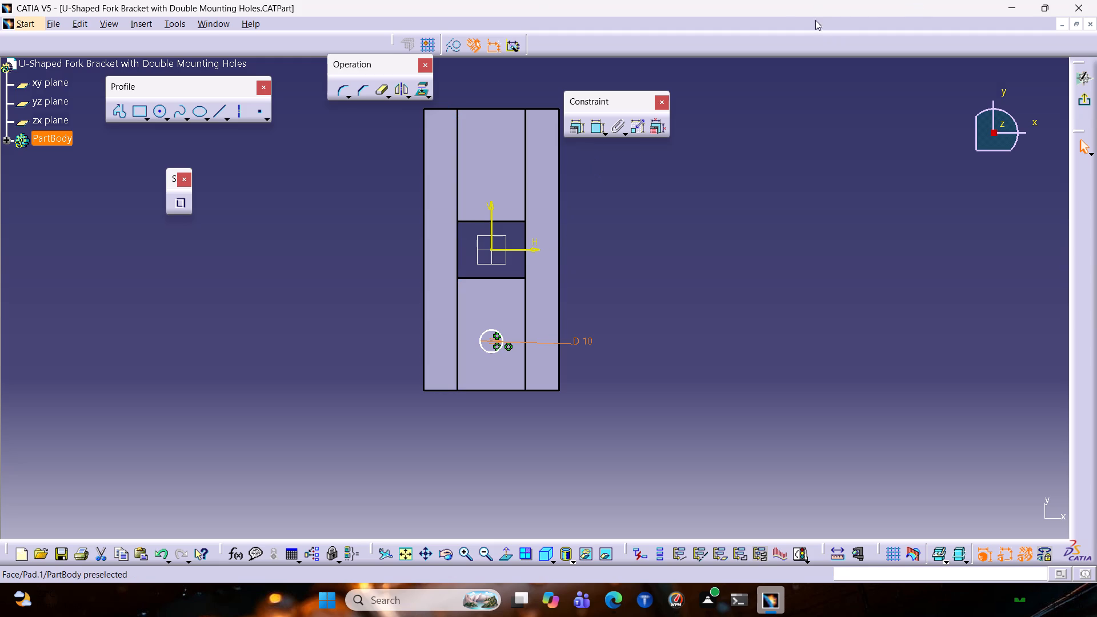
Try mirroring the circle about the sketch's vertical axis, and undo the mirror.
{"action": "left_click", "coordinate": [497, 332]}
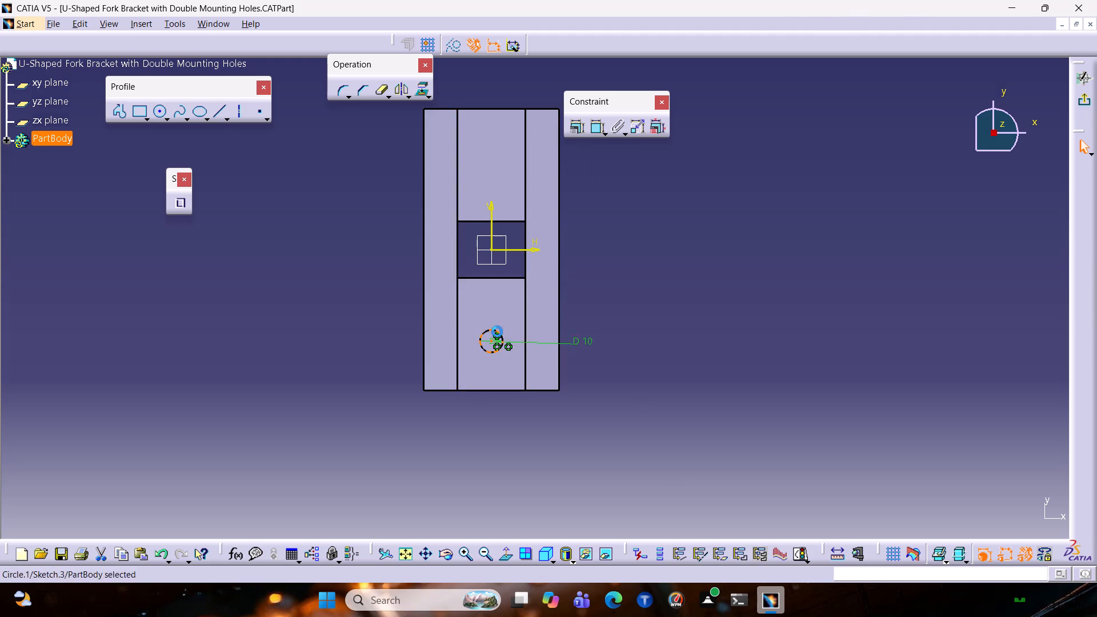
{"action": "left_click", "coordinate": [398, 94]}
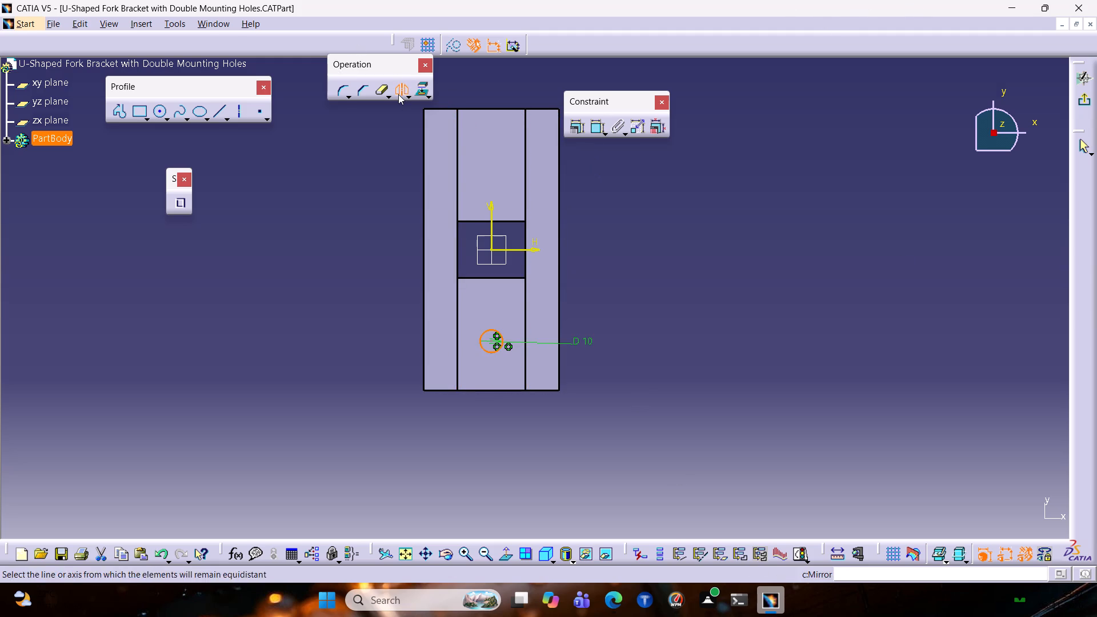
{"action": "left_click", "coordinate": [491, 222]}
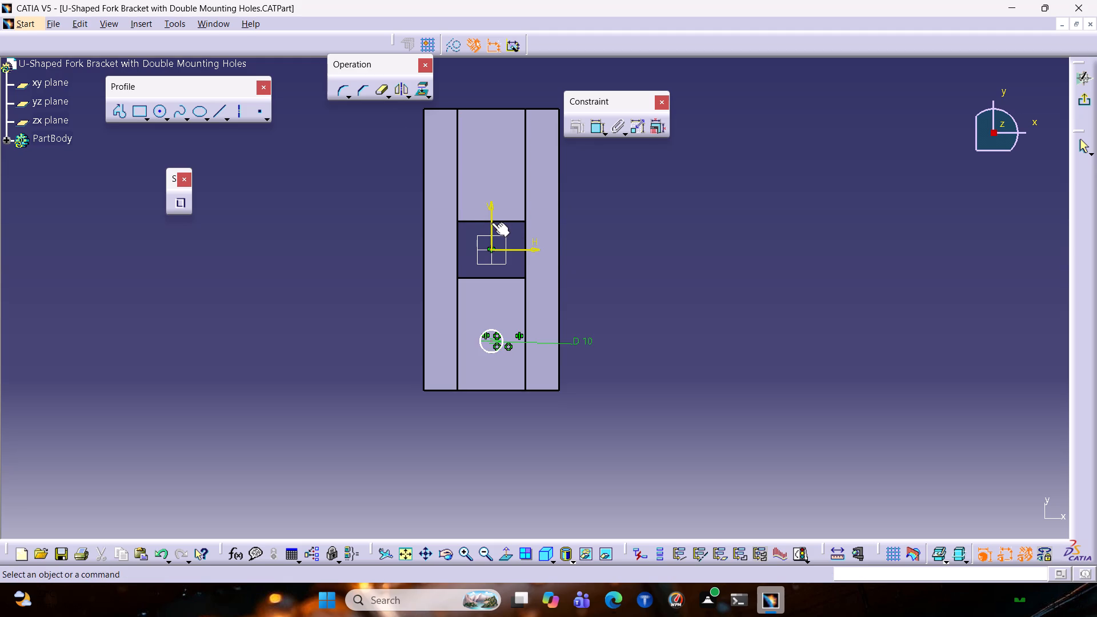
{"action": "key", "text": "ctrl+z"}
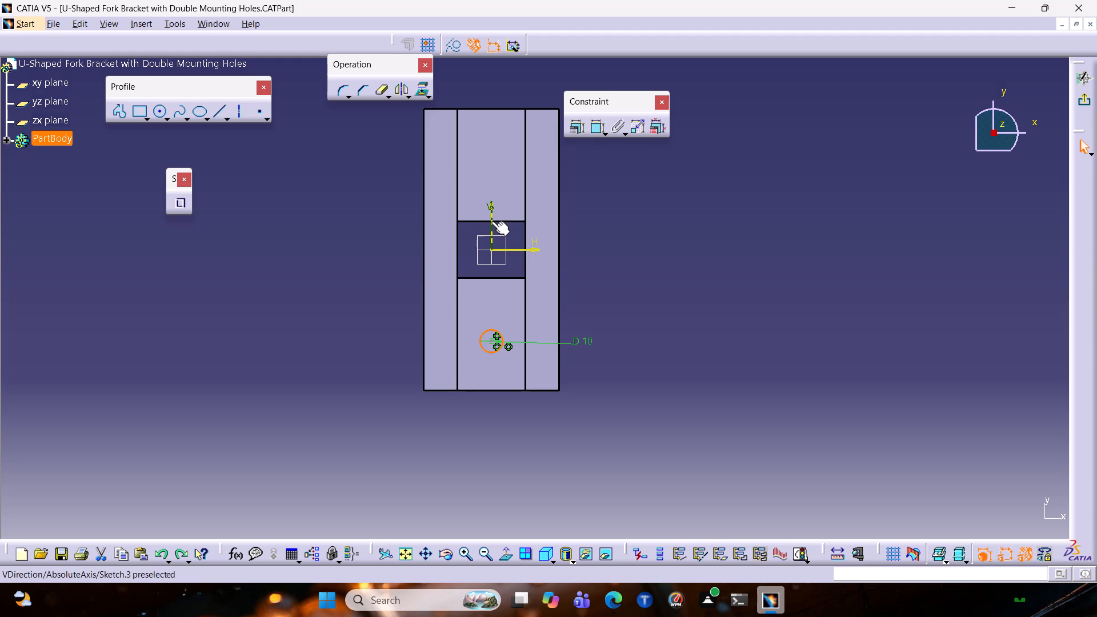
Mirror the 10 mm circle about the sketch's horizontal axis onto the opposite part of the channel floor.
{"action": "left_click", "coordinate": [397, 90]}
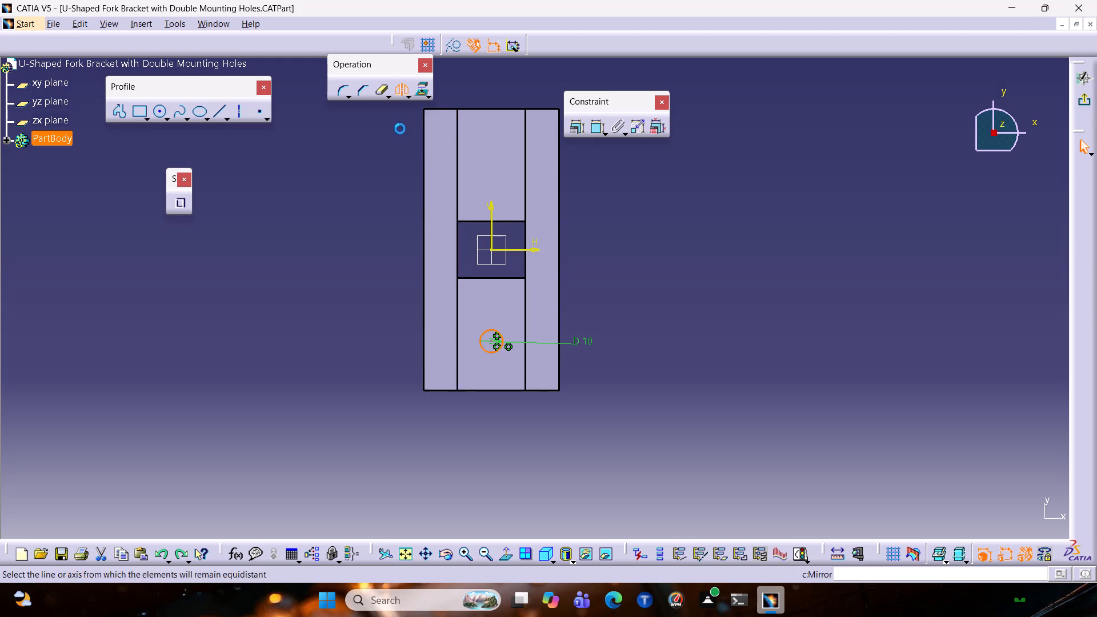
{"action": "left_click", "coordinate": [520, 247]}
{"action": "left_click", "coordinate": [519, 253]}
{"action": "left_click", "coordinate": [520, 247]}
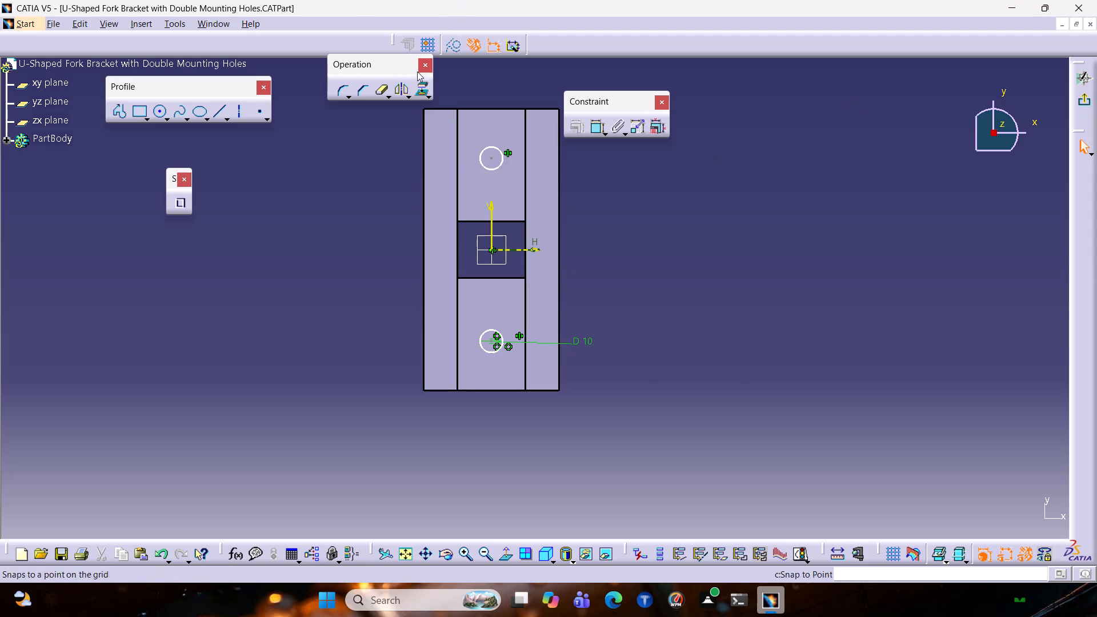
Constrain the distance between the two circle centres to 75 mm and exit the sketch.
{"action": "left_click", "coordinate": [590, 133]}
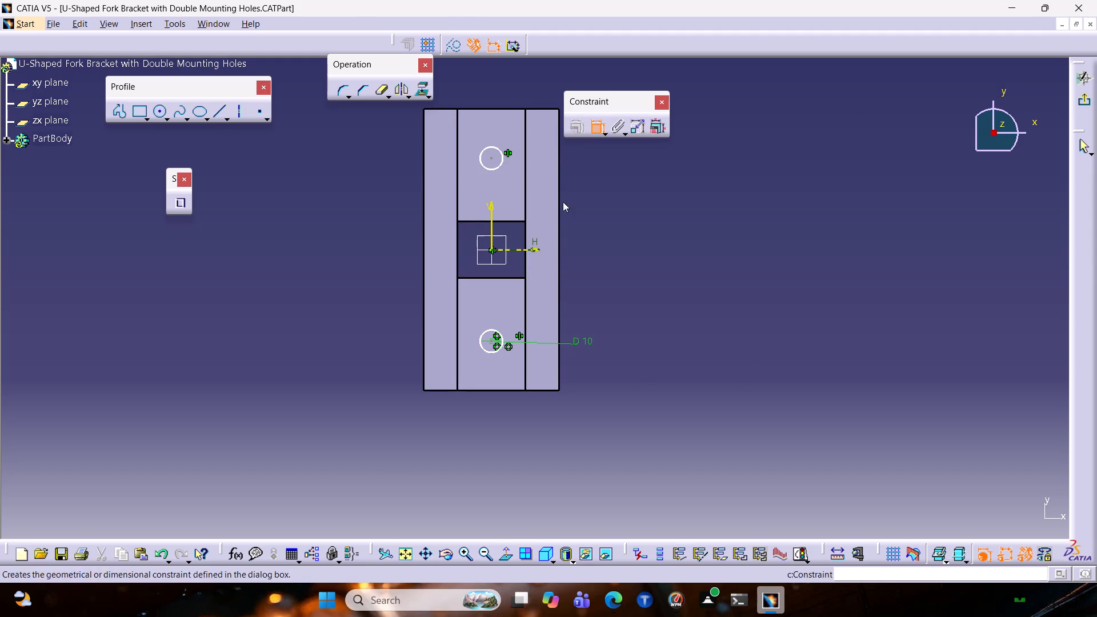
{"action": "left_click", "coordinate": [492, 343]}
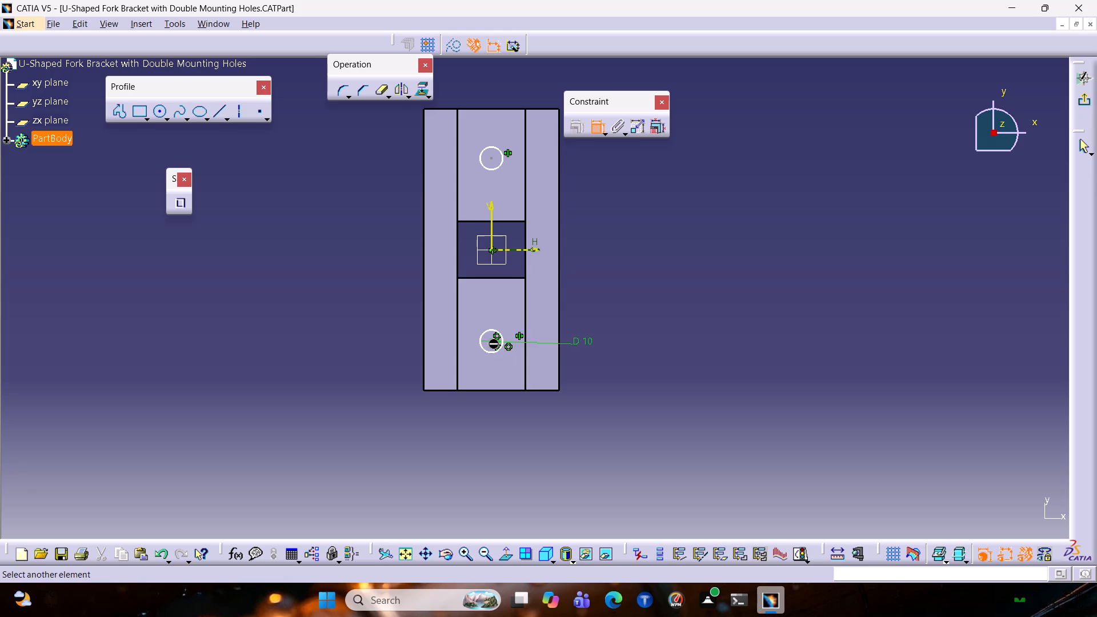
{"action": "left_click", "coordinate": [493, 339]}
{"action": "left_click", "coordinate": [490, 340]}
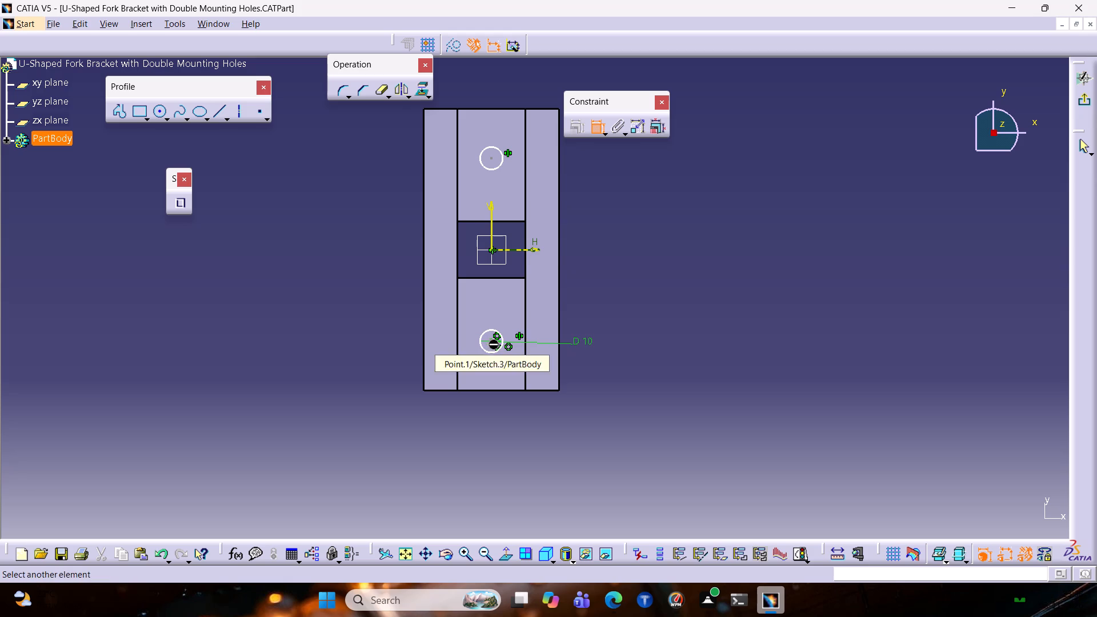
{"action": "left_click", "coordinate": [493, 158]}
{"action": "left_click", "coordinate": [614, 238]}
{"action": "double_click", "coordinate": [615, 234]}
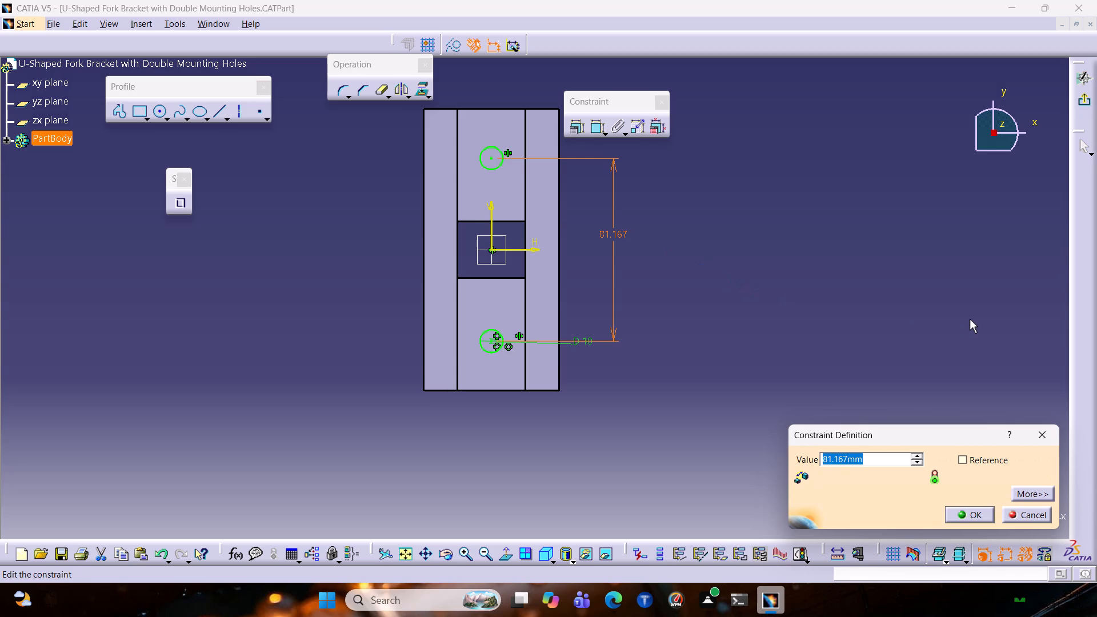
{"action": "type", "text": "75"}
{"action": "key", "text": "Return"}
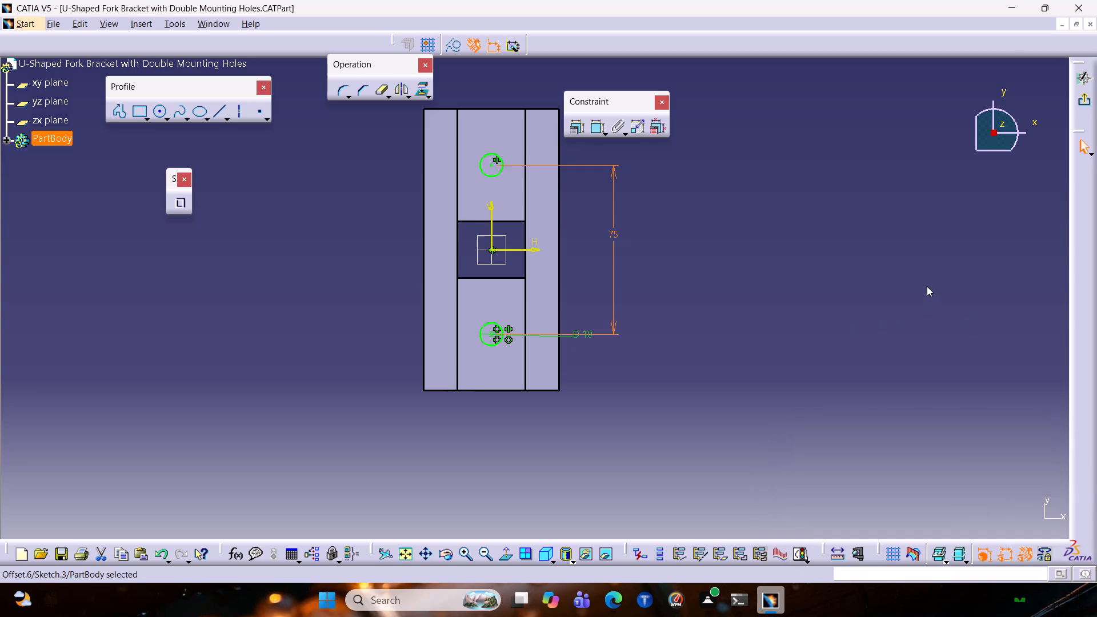
{"action": "left_click", "coordinate": [1085, 103]}
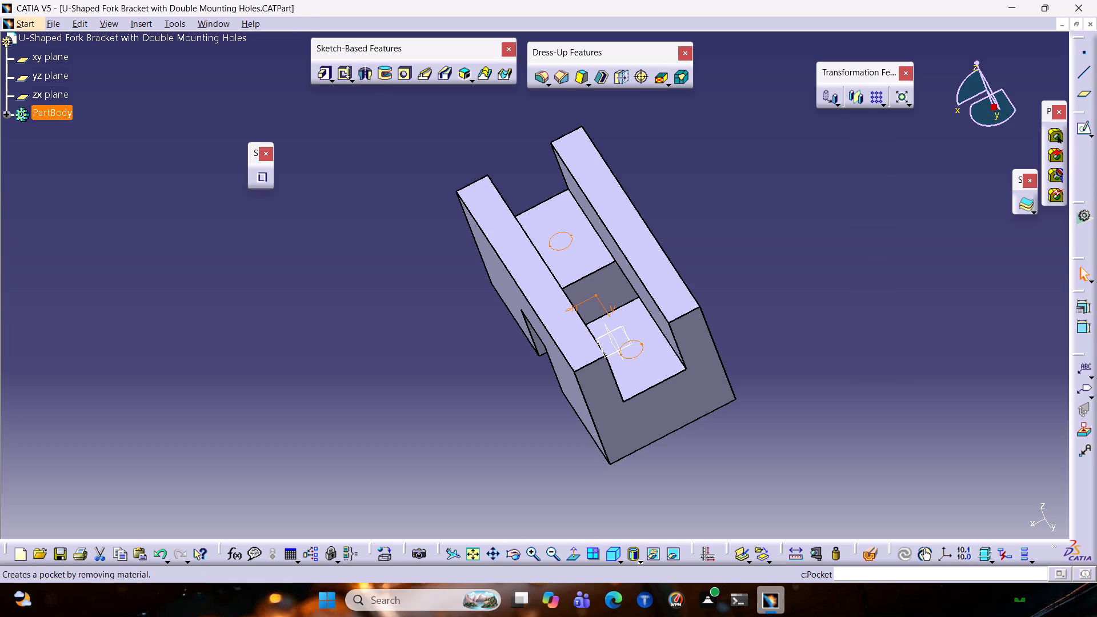
Cut both circles through the channel floor with a Pocket using the Up to last limit.
{"action": "left_click", "coordinate": [346, 73]}
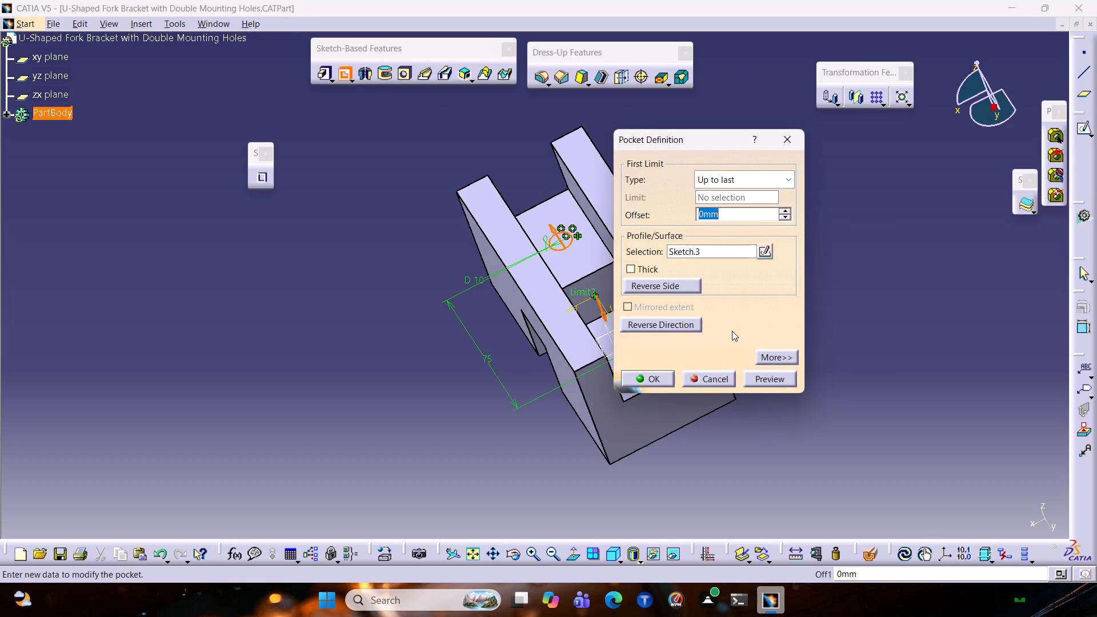
{"action": "left_click", "coordinate": [760, 380]}
{"action": "left_click", "coordinate": [653, 377]}
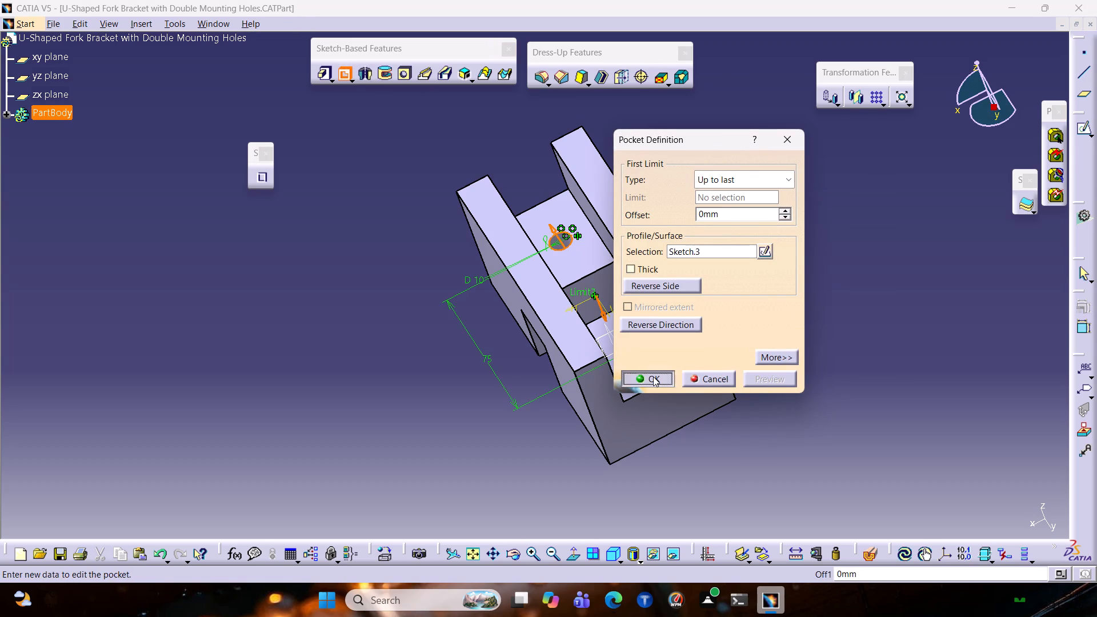
{"action": "left_click", "coordinate": [843, 335]}
Examine the bracket and its two mounting holes from above and from underneath.
{"action": "middle_click_drag", "start_coordinate": [844, 366], "coordinate": [768, 400]}
{"action": "right_click_drag", "start_coordinate": [844, 365], "coordinate": [768, 400]}
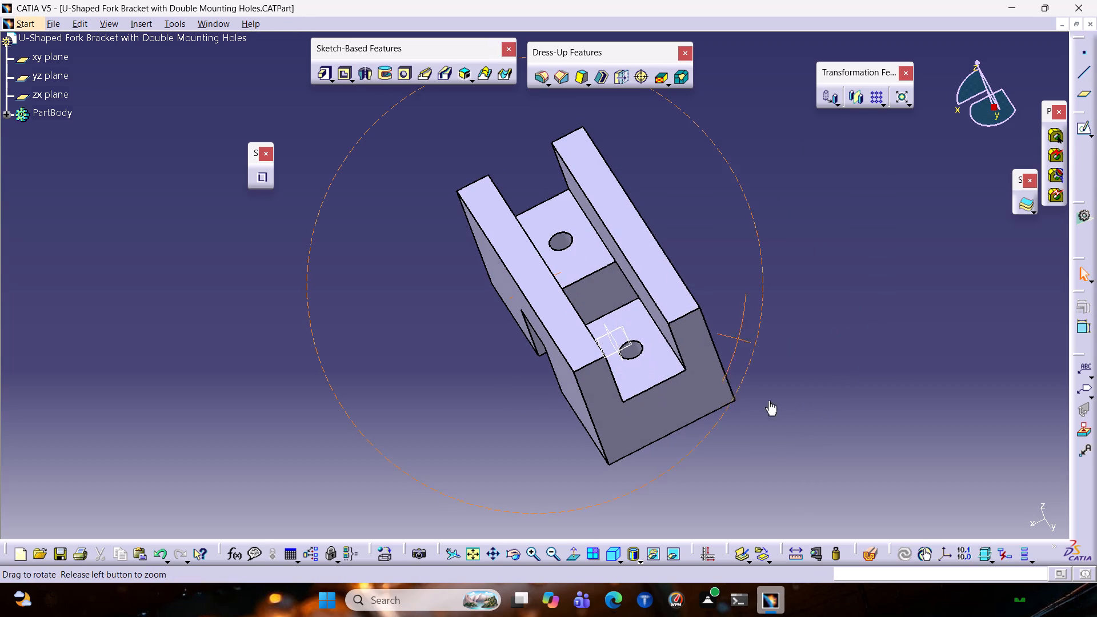
{"action": "middle_click_drag", "start_coordinate": [768, 400], "coordinate": [586, 616]}
{"action": "right_click_drag", "start_coordinate": [768, 400], "coordinate": [586, 616]}
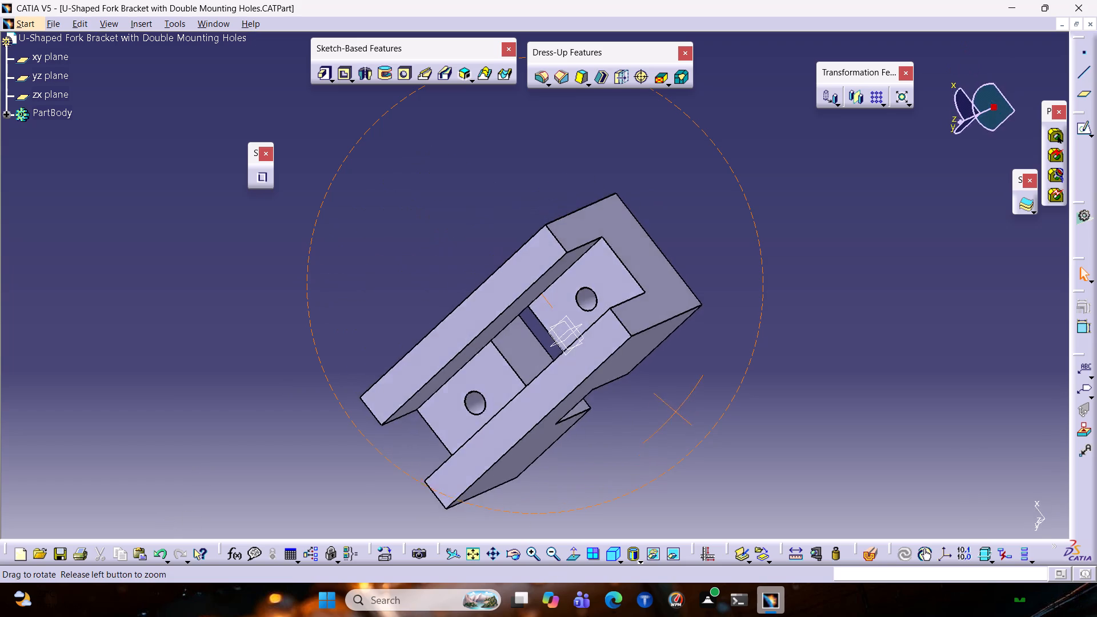
{"action": "right_click_drag", "start_coordinate": [586, 616], "coordinate": [906, 331]}
{"action": "middle_click_drag", "start_coordinate": [586, 616], "coordinate": [756, 261]}
{"action": "right_click_drag", "start_coordinate": [901, 297], "coordinate": [756, 261]}
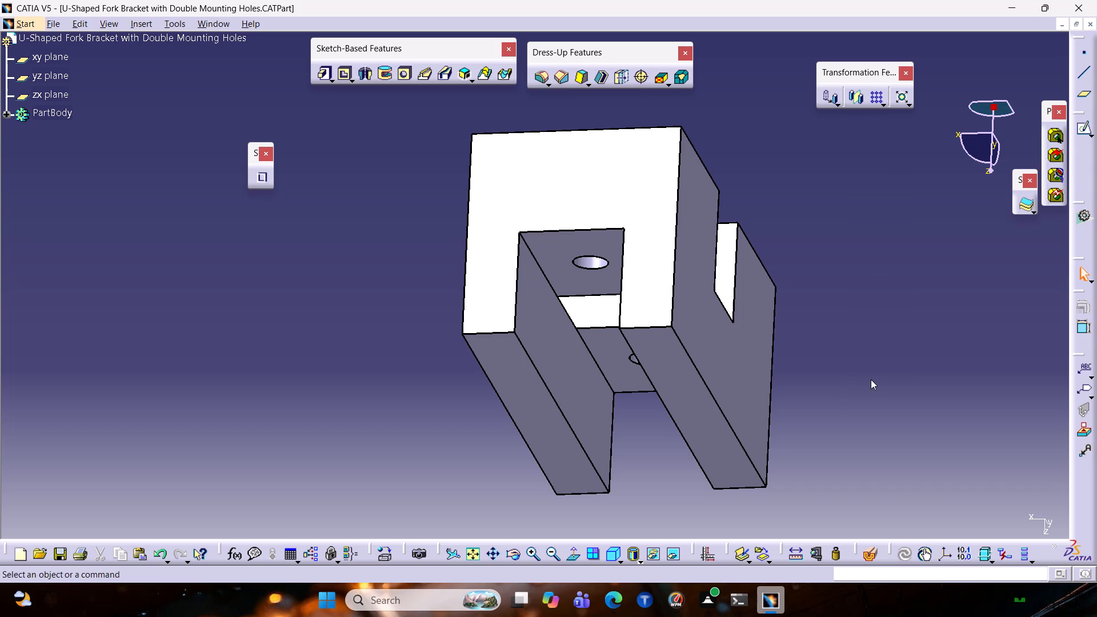
{"action": "scroll", "coordinate": [839, 360], "scroll_direction": "down", "scroll_amount": 1}
{"action": "middle_click_drag", "start_coordinate": [839, 360], "coordinate": [729, 136]}
{"action": "right_click_drag", "start_coordinate": [839, 360], "coordinate": [729, 136]}
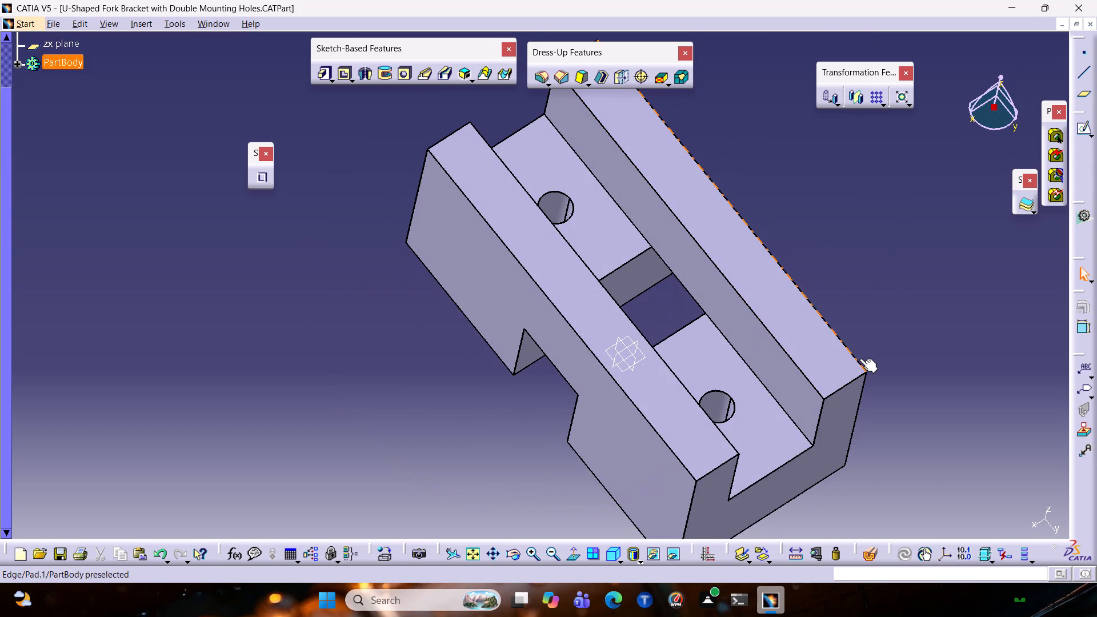
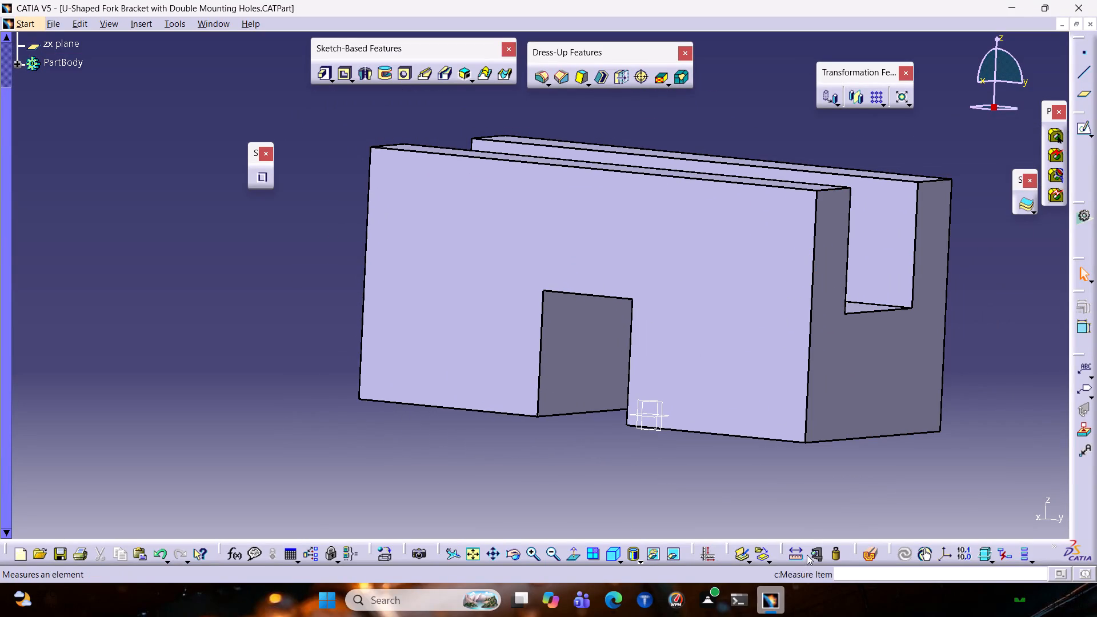
Measure the width of the rectangular notch in the bracket's long side between its two vertical edges.
{"action": "left_click", "coordinate": [798, 558]}
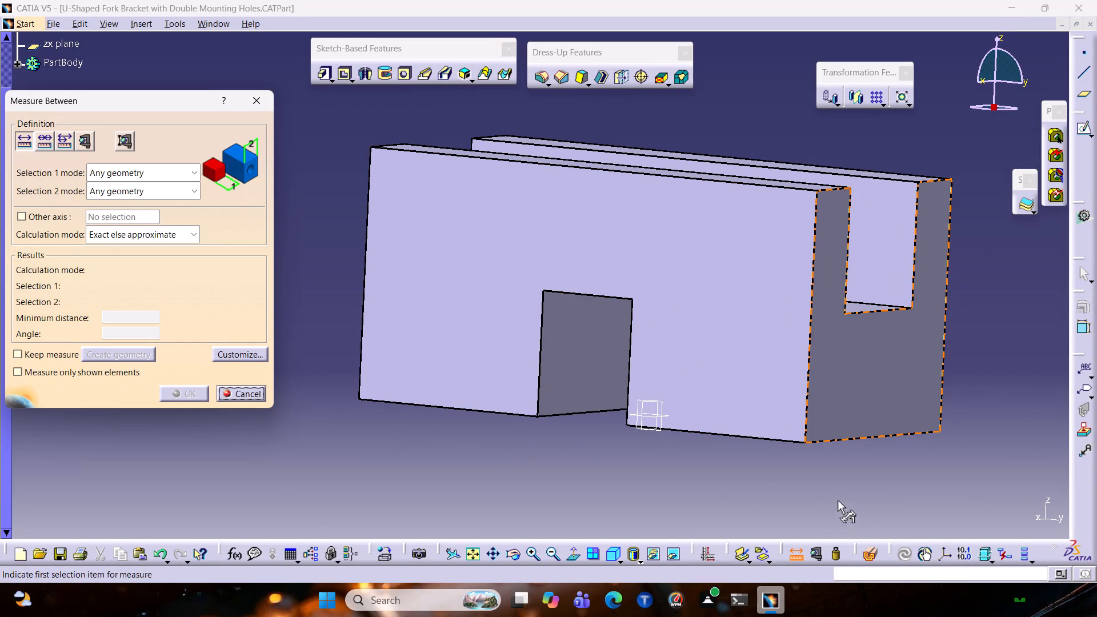
{"action": "left_click", "coordinate": [626, 362]}
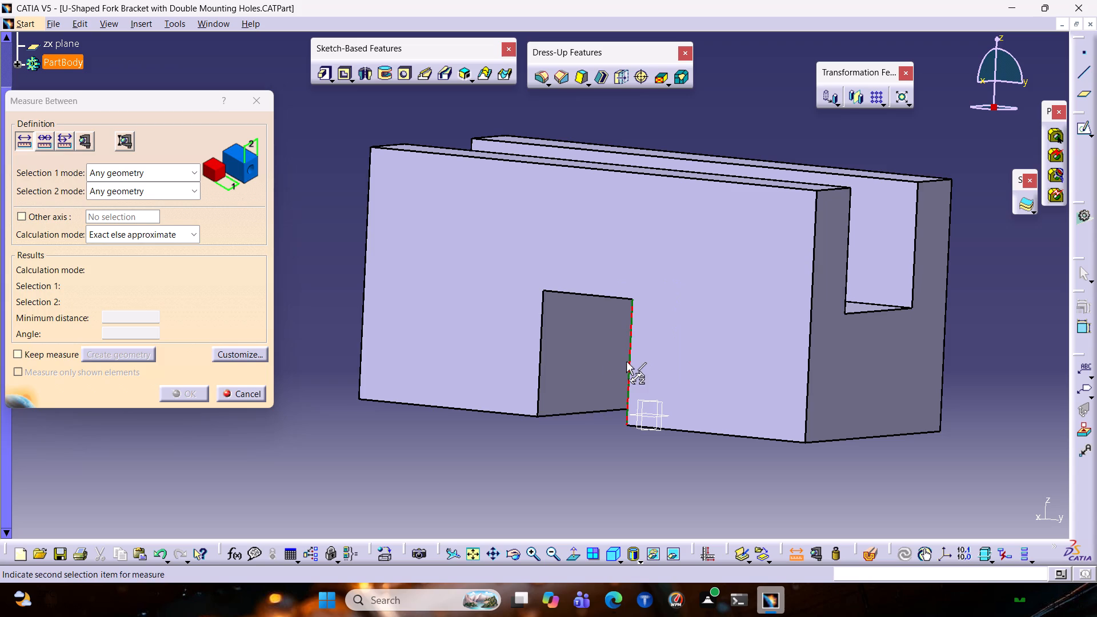
{"action": "left_click", "coordinate": [539, 365]}
Measure the bracket's overall width between the two outer vertical edges of its end face.
{"action": "scroll", "coordinate": [591, 433], "scroll_direction": "up", "scroll_amount": 1}
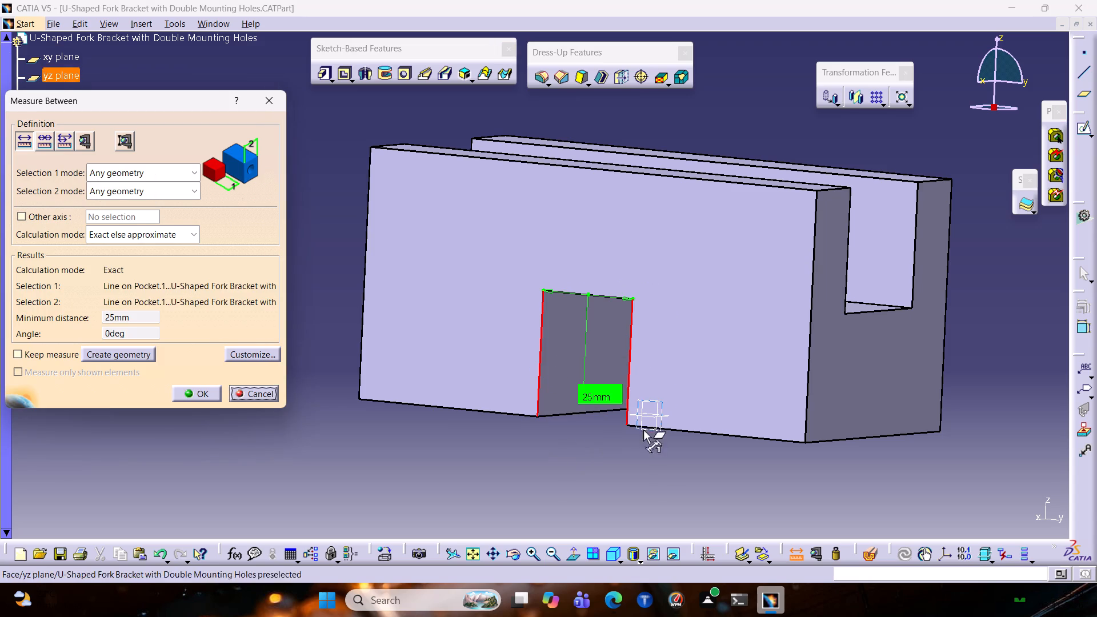
{"action": "middle_click_drag", "start_coordinate": [907, 474], "coordinate": [654, 307]}
{"action": "right_click_drag", "start_coordinate": [907, 474], "coordinate": [654, 307]}
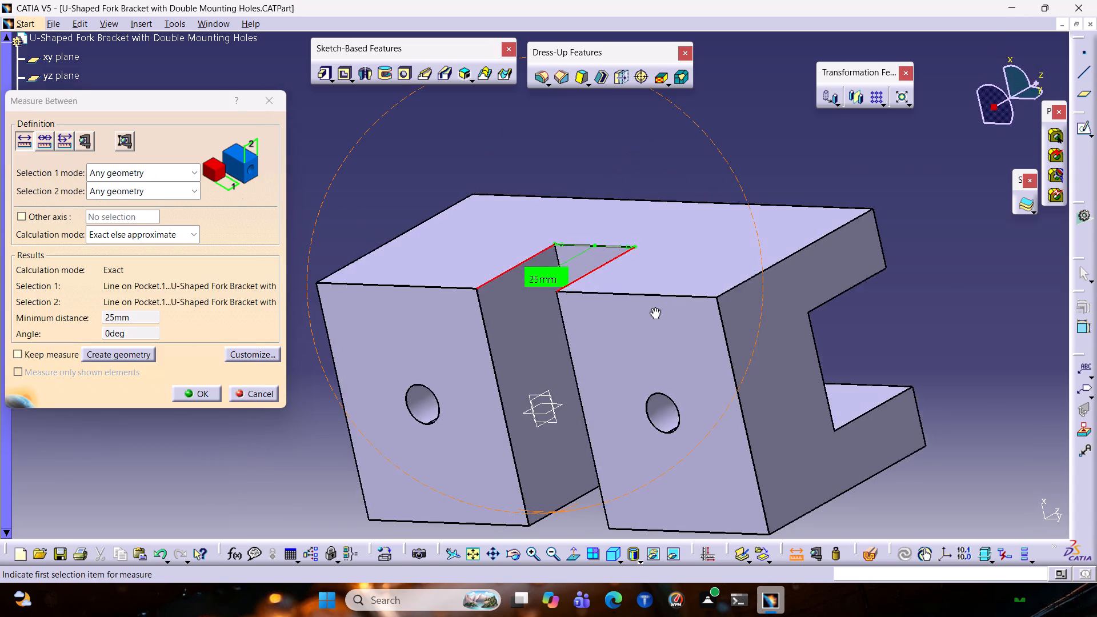
{"action": "middle_click_drag", "start_coordinate": [654, 307], "coordinate": [577, 360]}
{"action": "right_click_drag", "start_coordinate": [654, 307], "coordinate": [577, 360]}
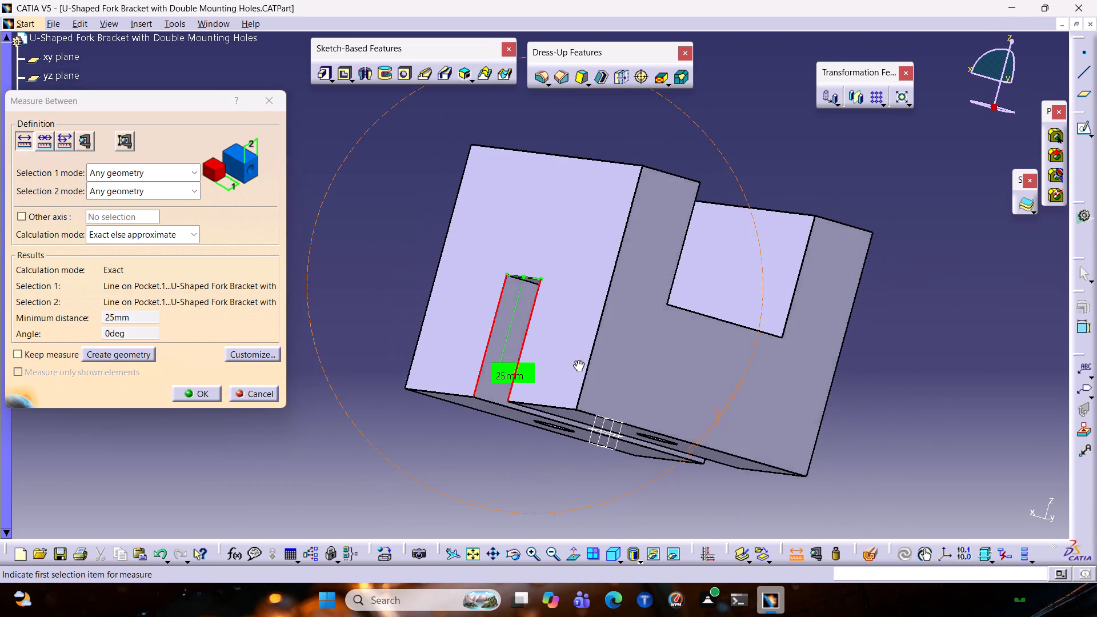
{"action": "right_click_drag", "start_coordinate": [577, 360], "coordinate": [576, 359]}
{"action": "middle_click_drag", "start_coordinate": [577, 360], "coordinate": [575, 360]}
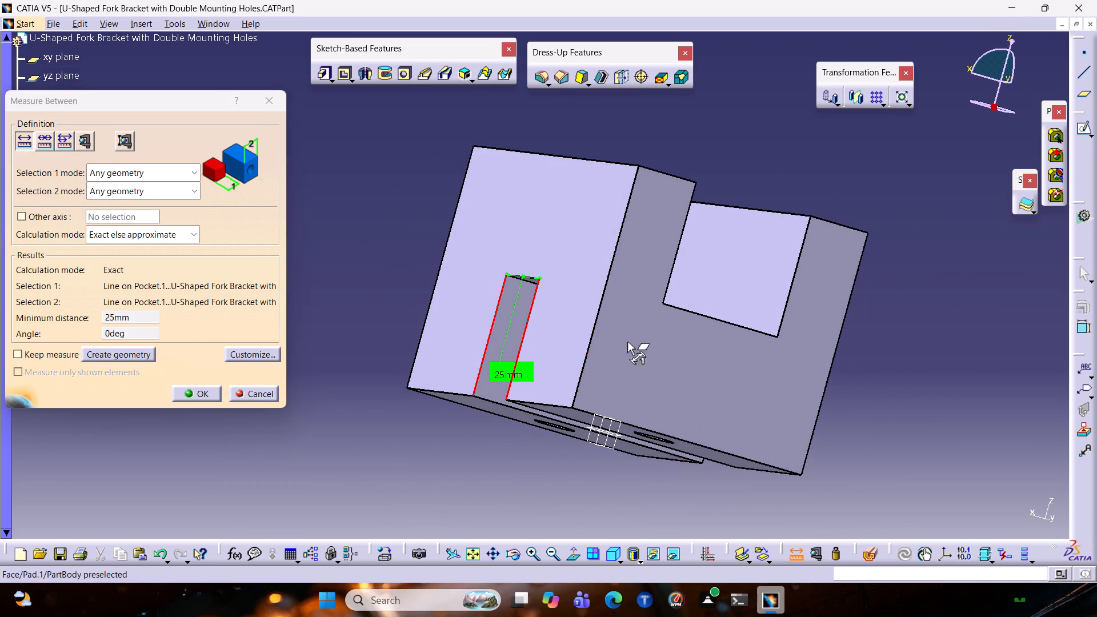
{"action": "left_click", "coordinate": [599, 306]}
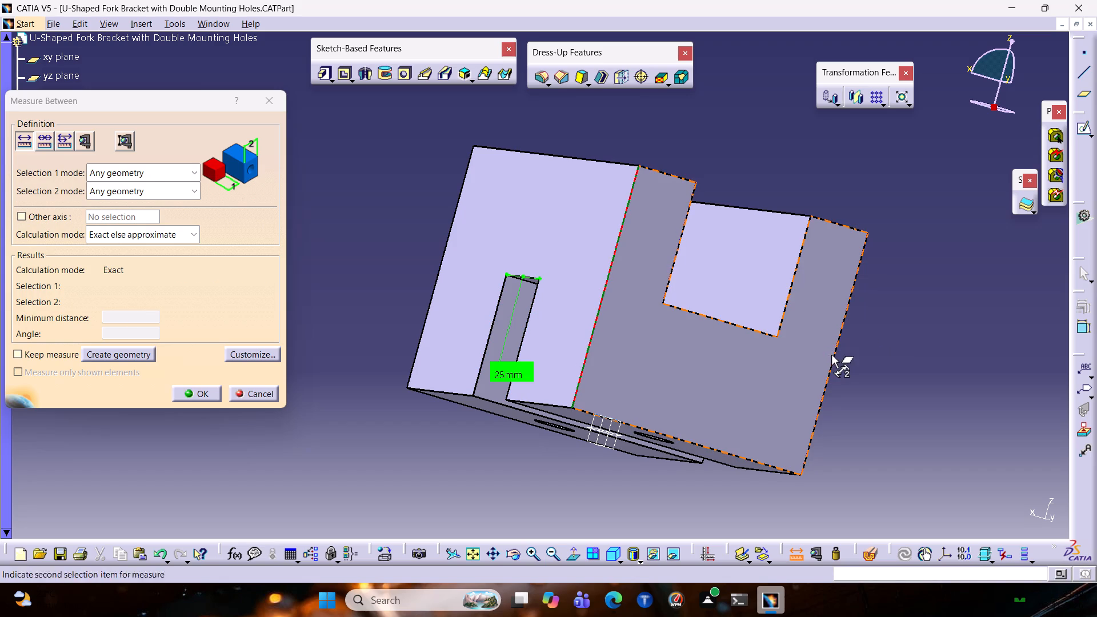
{"action": "left_click", "coordinate": [836, 355]}
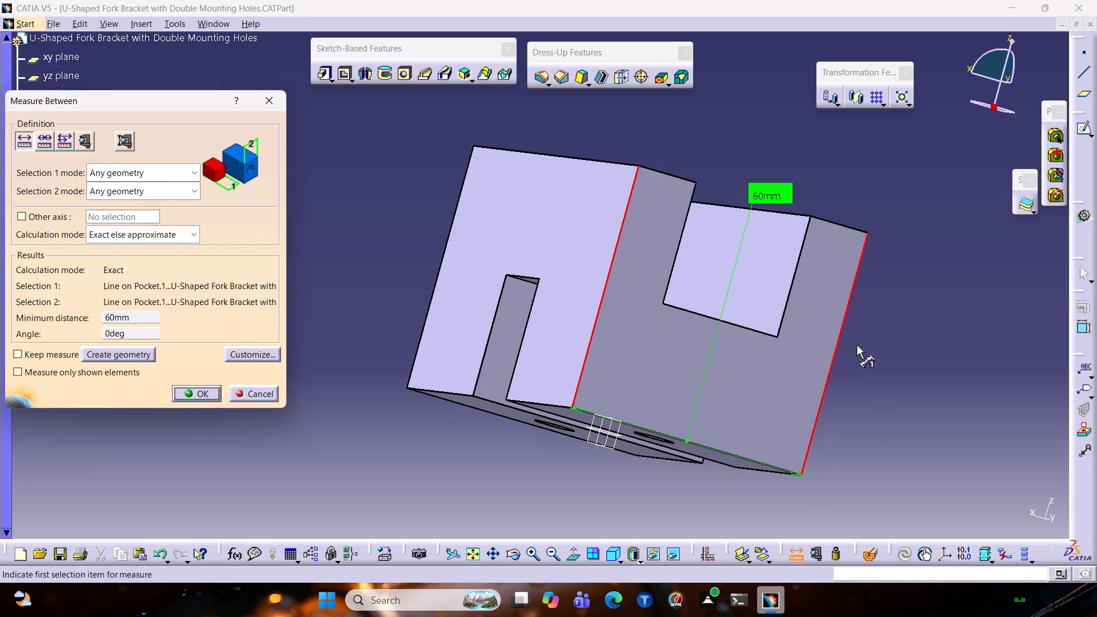
Measure the U-channel's width and the thickness of its adjoining side wall on the end face.
{"action": "scroll", "coordinate": [856, 345], "scroll_direction": "down", "scroll_amount": 1}
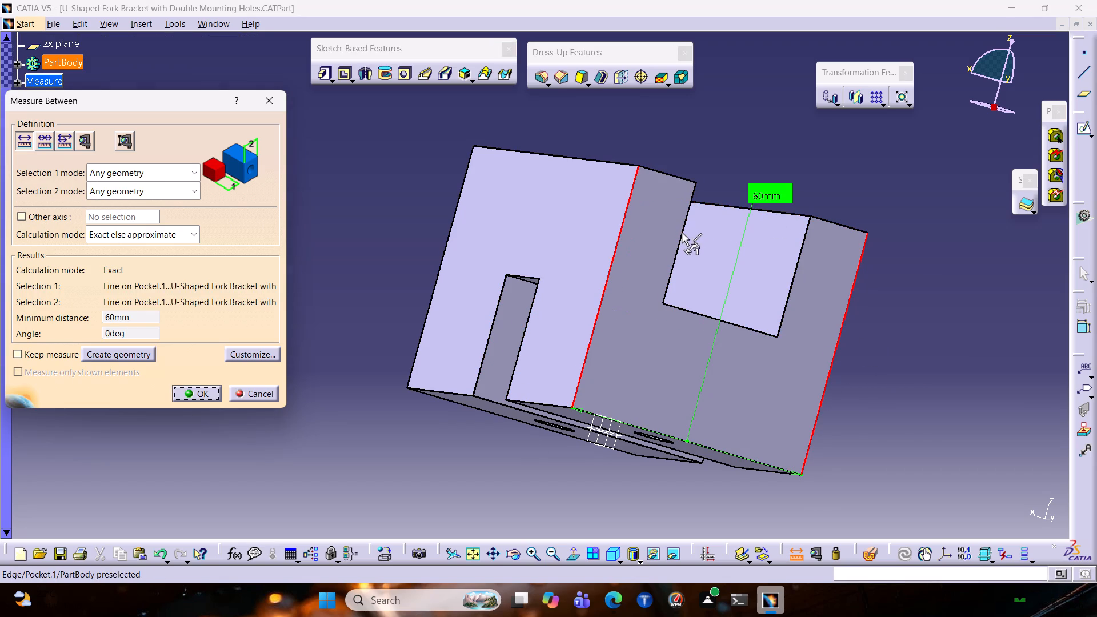
{"action": "left_click", "coordinate": [680, 233]}
{"action": "left_click", "coordinate": [806, 246]}
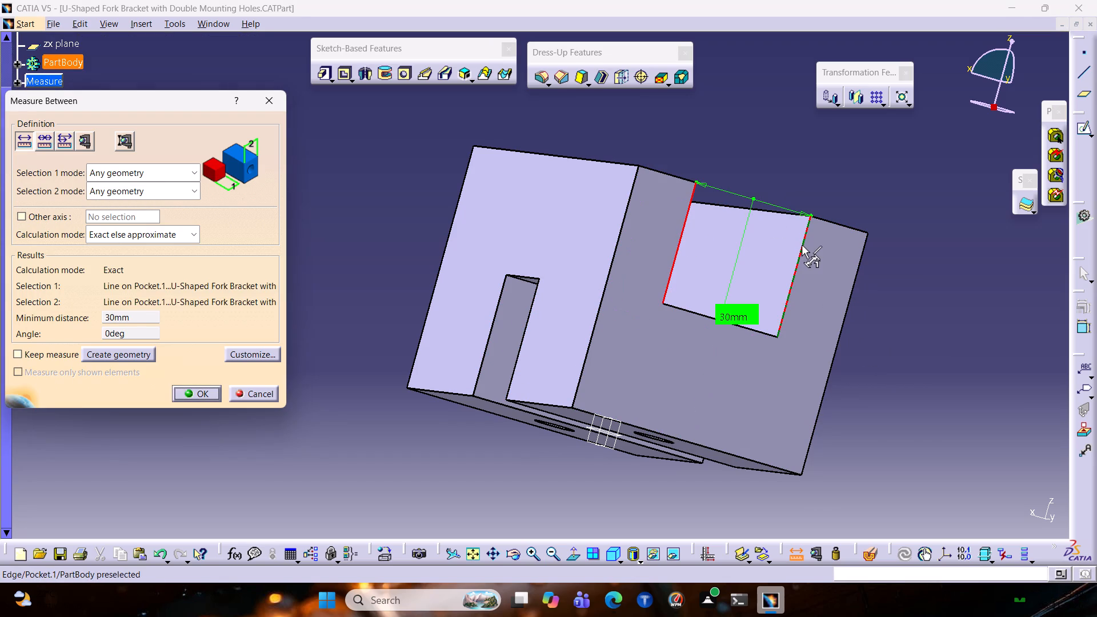
{"action": "left_click", "coordinate": [624, 212]}
{"action": "left_click", "coordinate": [688, 217]}
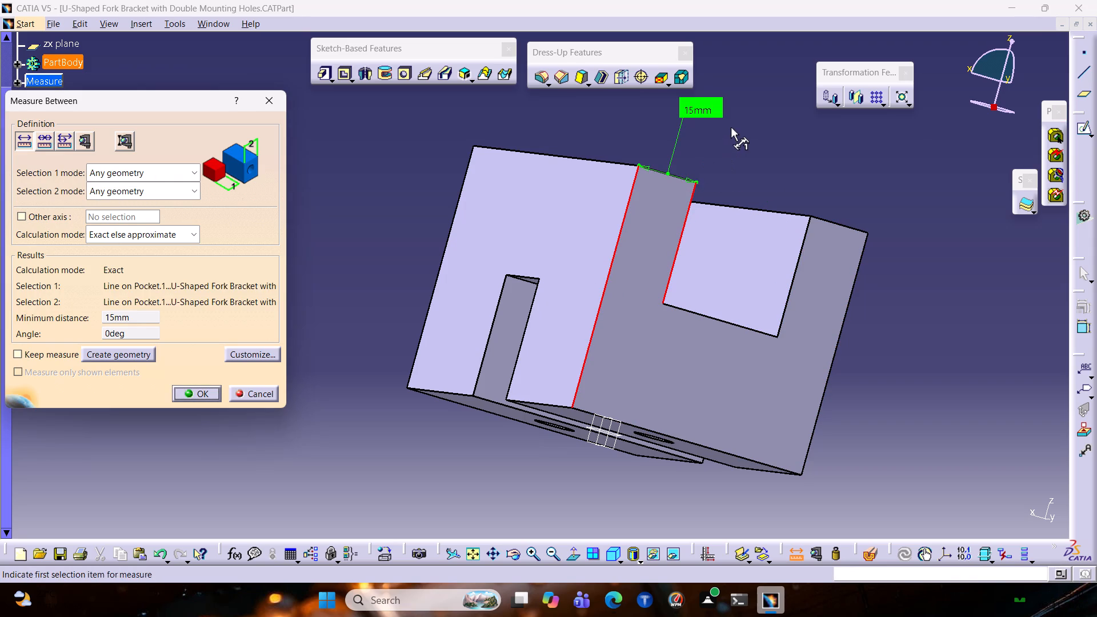
Measure the bracket's overall height from the side wall's top edge to the end face's bottom edge.
{"action": "left_click", "coordinate": [670, 178]}
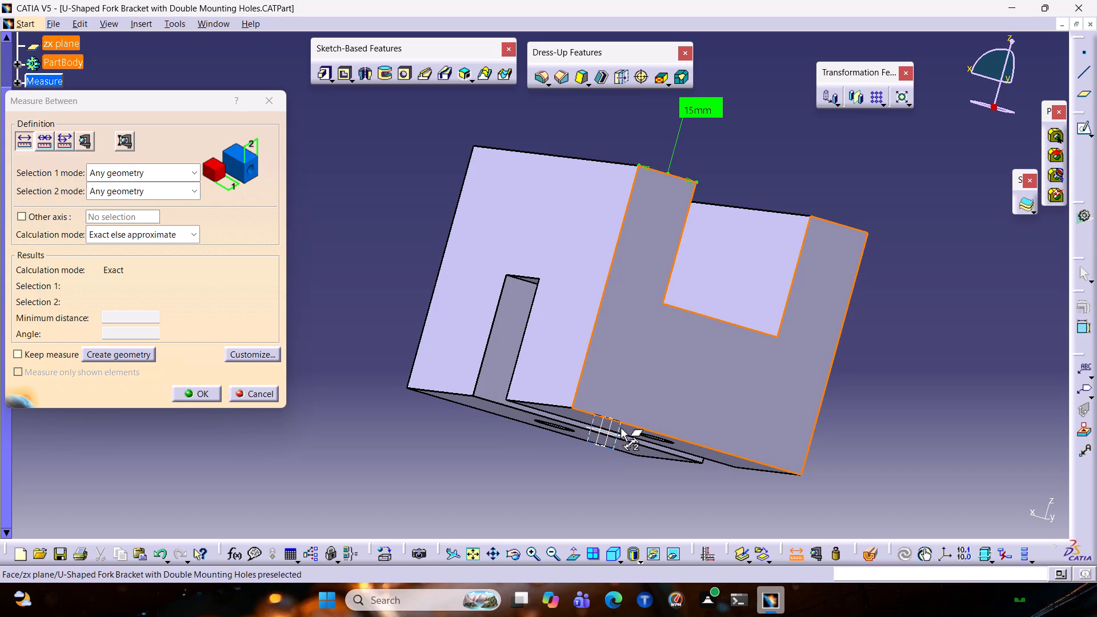
{"action": "left_click", "coordinate": [623, 424]}
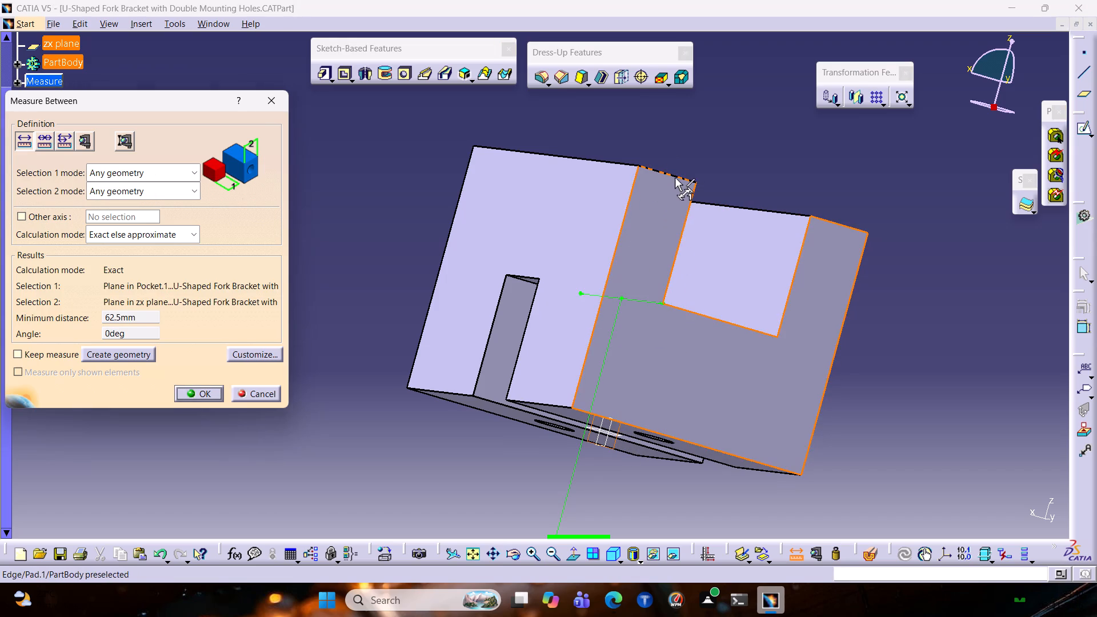
{"action": "left_click", "coordinate": [675, 178]}
{"action": "left_click", "coordinate": [642, 428]}
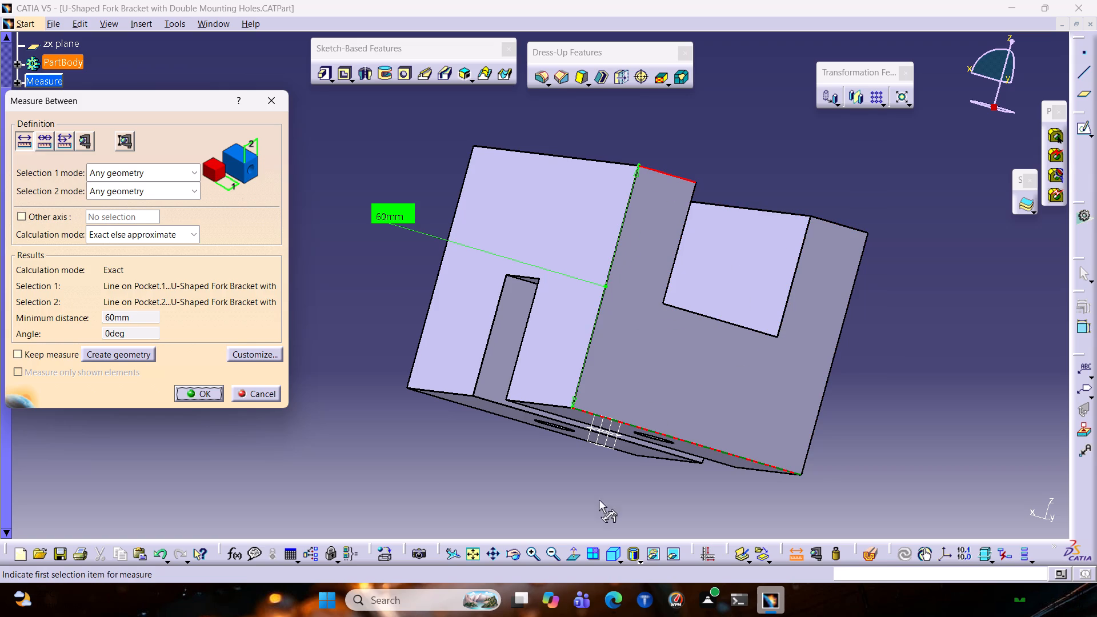
Measure the channel's depth from the side wall's inner top edge to the channel floor edge.
{"action": "middle_click_drag", "start_coordinate": [861, 258], "coordinate": [788, 240]}
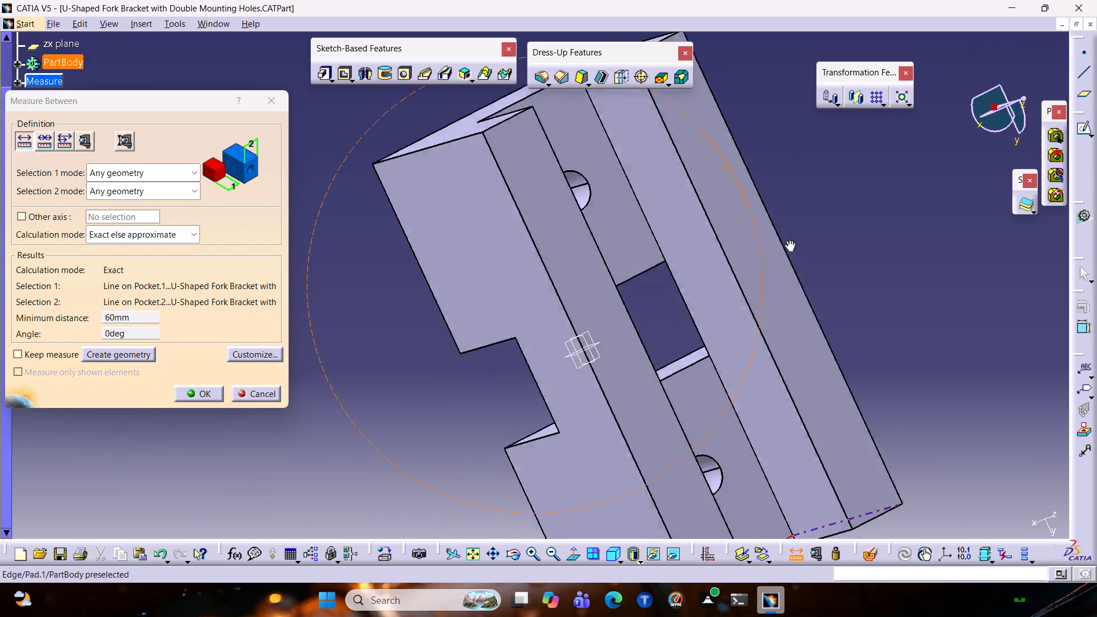
{"action": "middle_click_drag", "start_coordinate": [788, 240], "coordinate": [722, 175]}
{"action": "middle_click_drag", "start_coordinate": [631, 362], "coordinate": [686, 299], "text": "ctrl"}
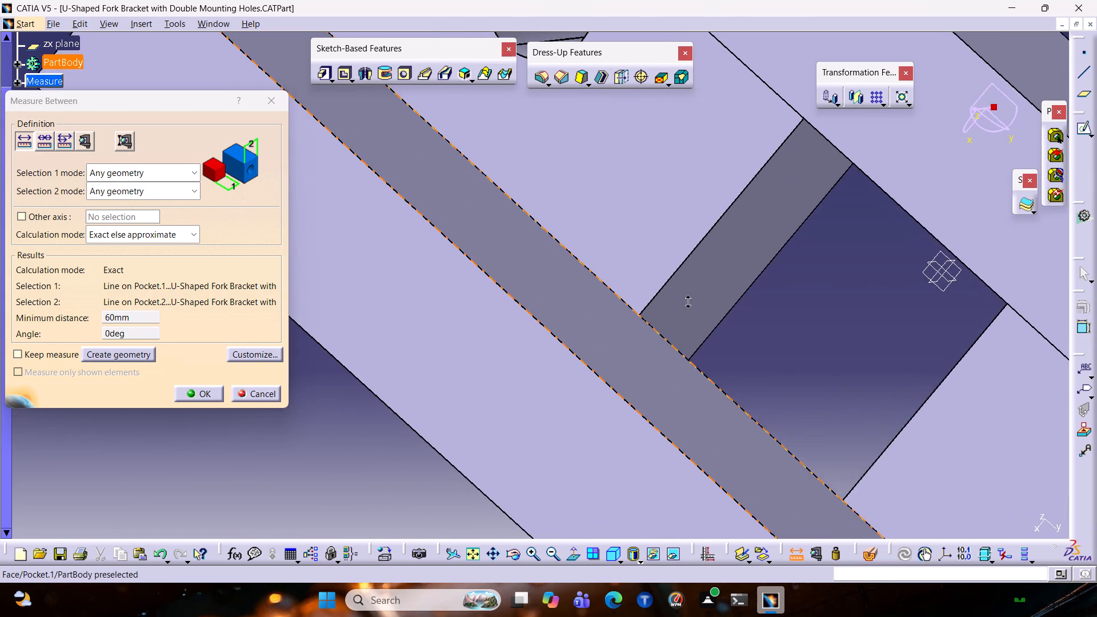
{"action": "middle_click_drag", "start_coordinate": [686, 299], "coordinate": [596, 407], "text": "ctrl"}
{"action": "middle_click_drag", "start_coordinate": [535, 463], "coordinate": [671, 396]}
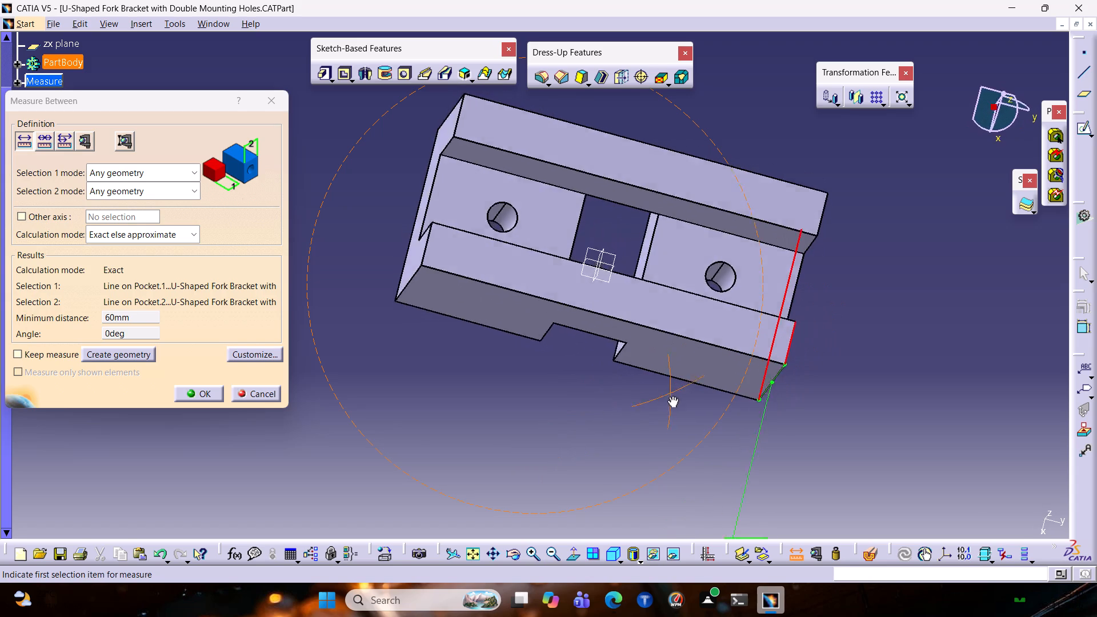
{"action": "middle_click_drag", "start_coordinate": [671, 396], "coordinate": [668, 445]}
{"action": "scroll", "coordinate": [668, 443], "scroll_direction": "down", "scroll_amount": 1}
{"action": "left_click", "coordinate": [725, 247]}
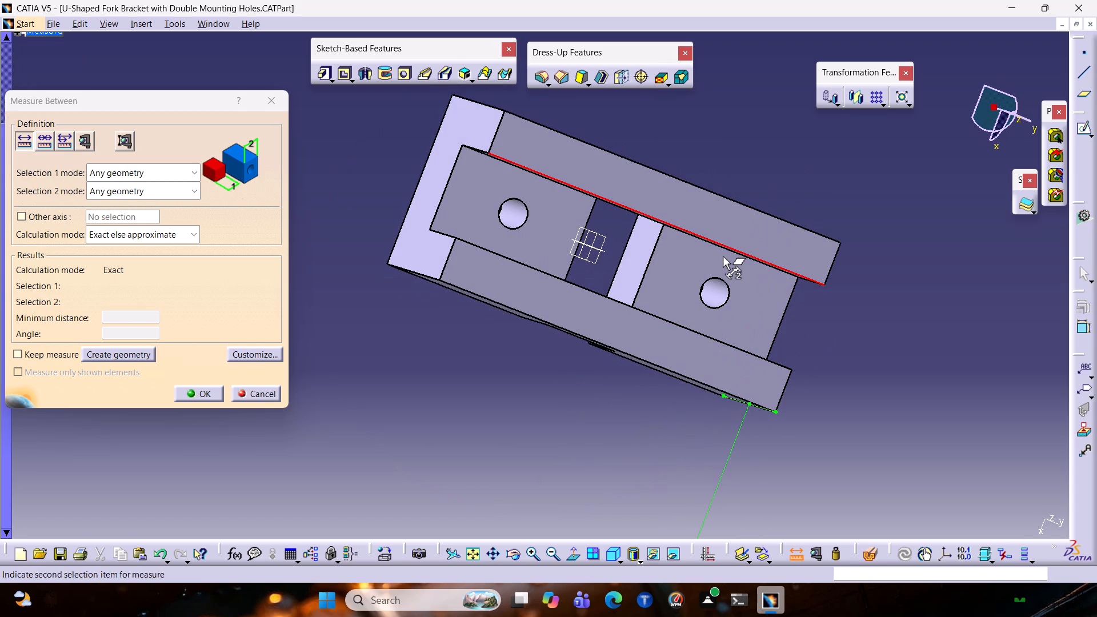
{"action": "left_click", "coordinate": [727, 251]}
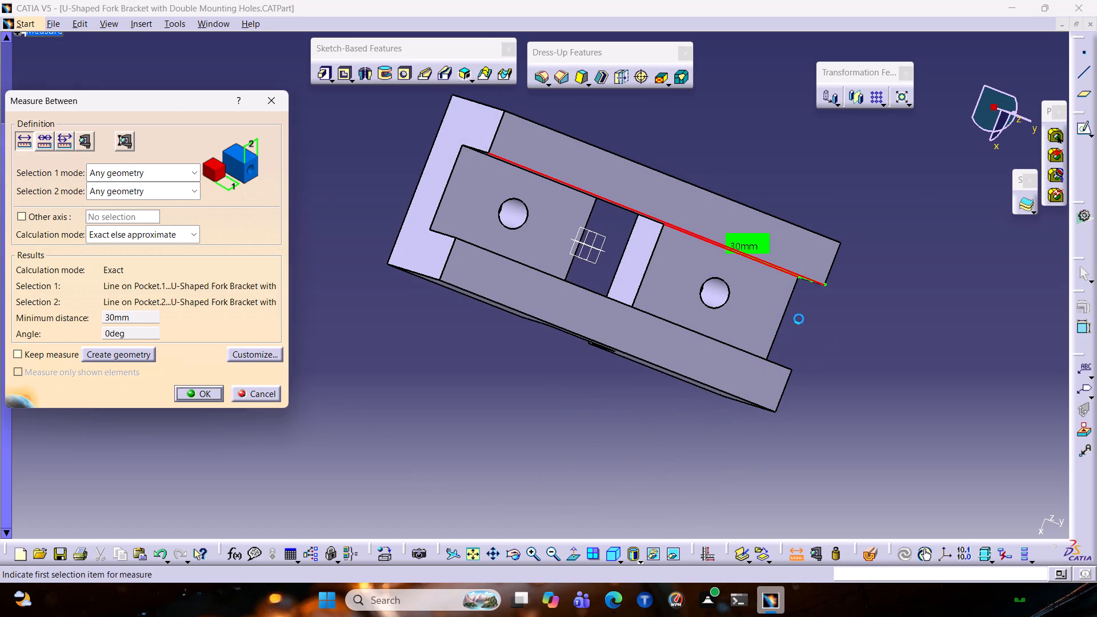
Measure the channel floor's width between its two long edges beside one mounting hole.
{"action": "middle_click_drag", "start_coordinate": [804, 317], "coordinate": [780, 302], "text": "ctrl"}
{"action": "middle_click_drag", "start_coordinate": [850, 335], "coordinate": [840, 302]}
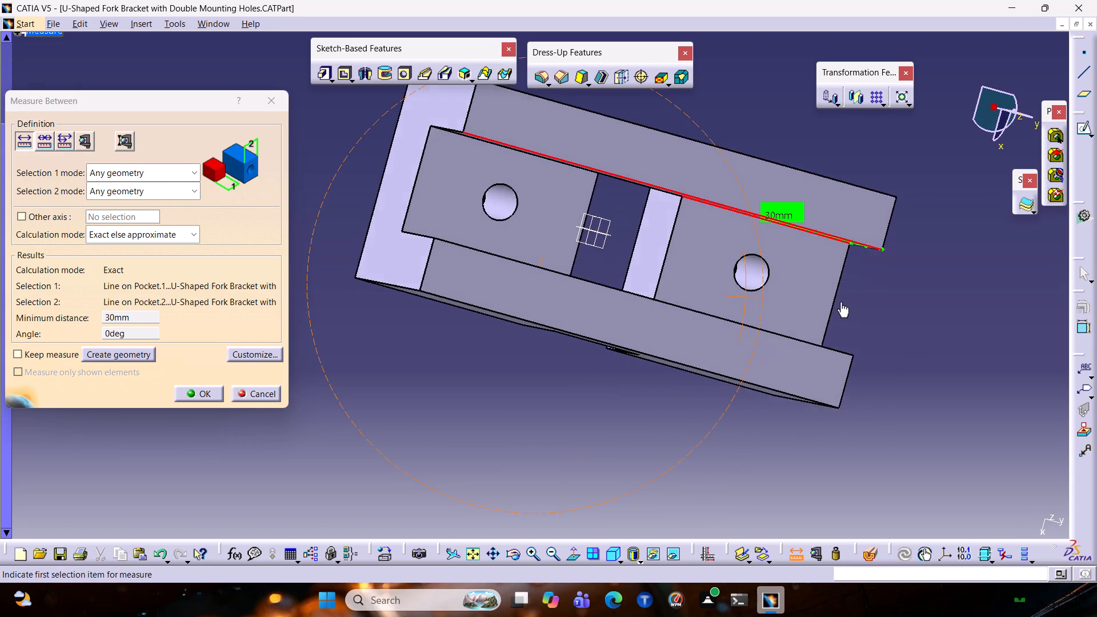
{"action": "middle_click_drag", "start_coordinate": [840, 302], "coordinate": [738, 268]}
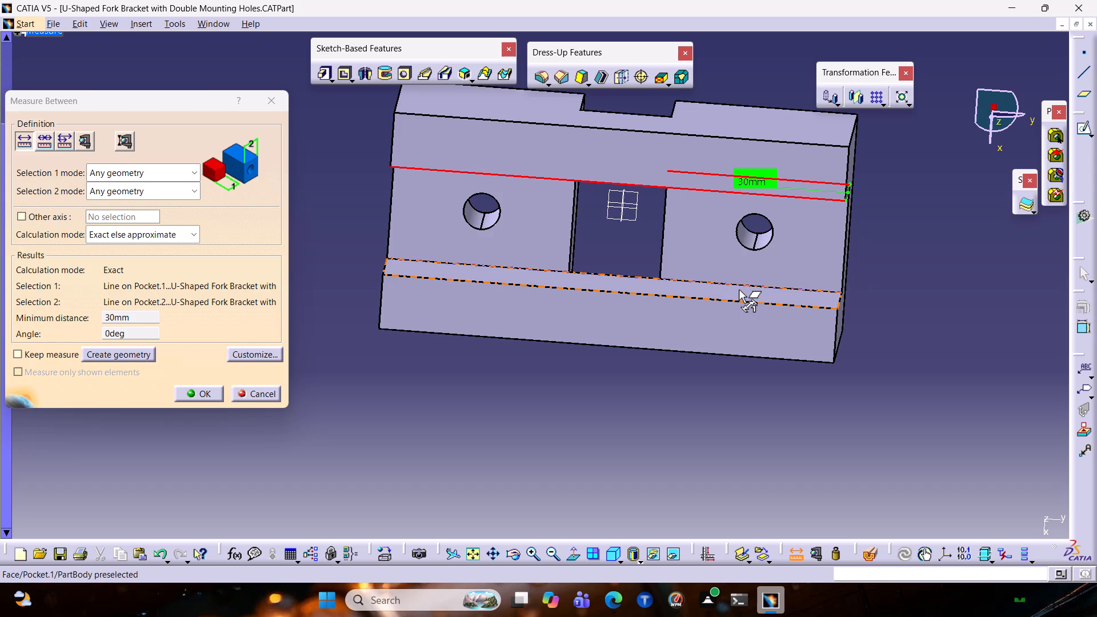
{"action": "left_click", "coordinate": [739, 284]}
{"action": "middle_click_drag", "start_coordinate": [902, 269], "coordinate": [887, 222]}
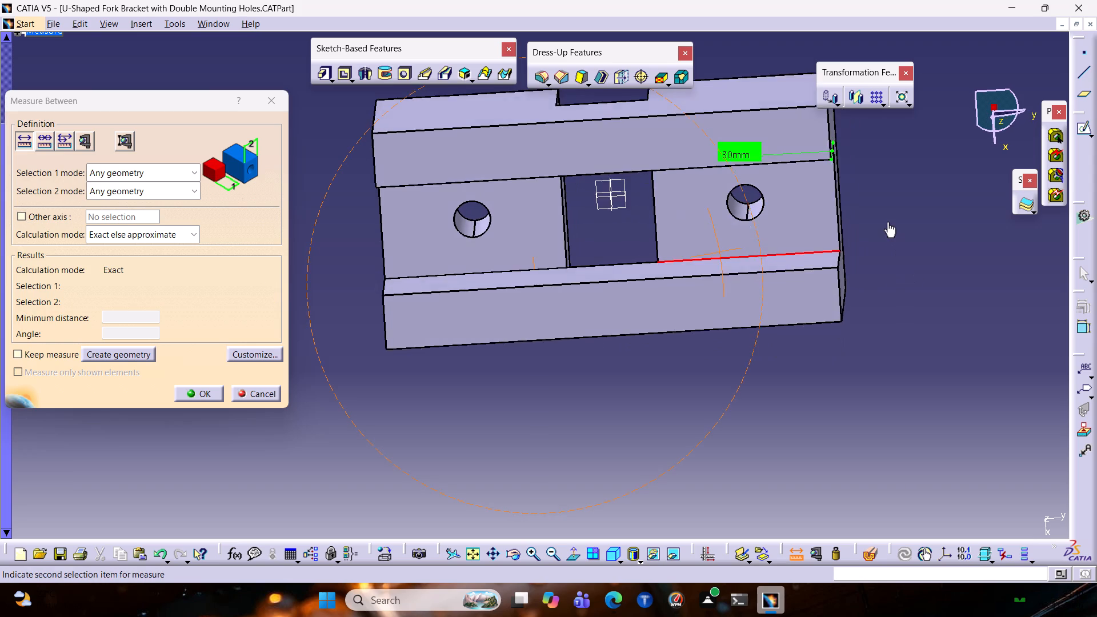
{"action": "middle_click_drag", "start_coordinate": [887, 222], "coordinate": [872, 287]}
{"action": "middle_click_drag", "start_coordinate": [852, 314], "coordinate": [638, 135]}
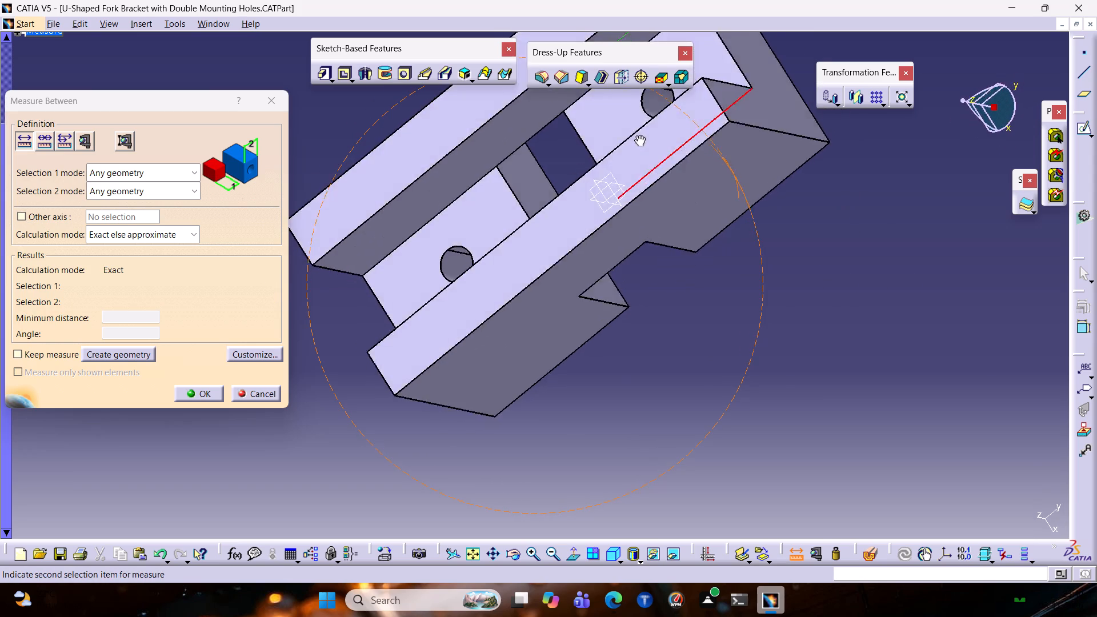
{"action": "middle_click_drag", "start_coordinate": [638, 135], "coordinate": [640, 193]}
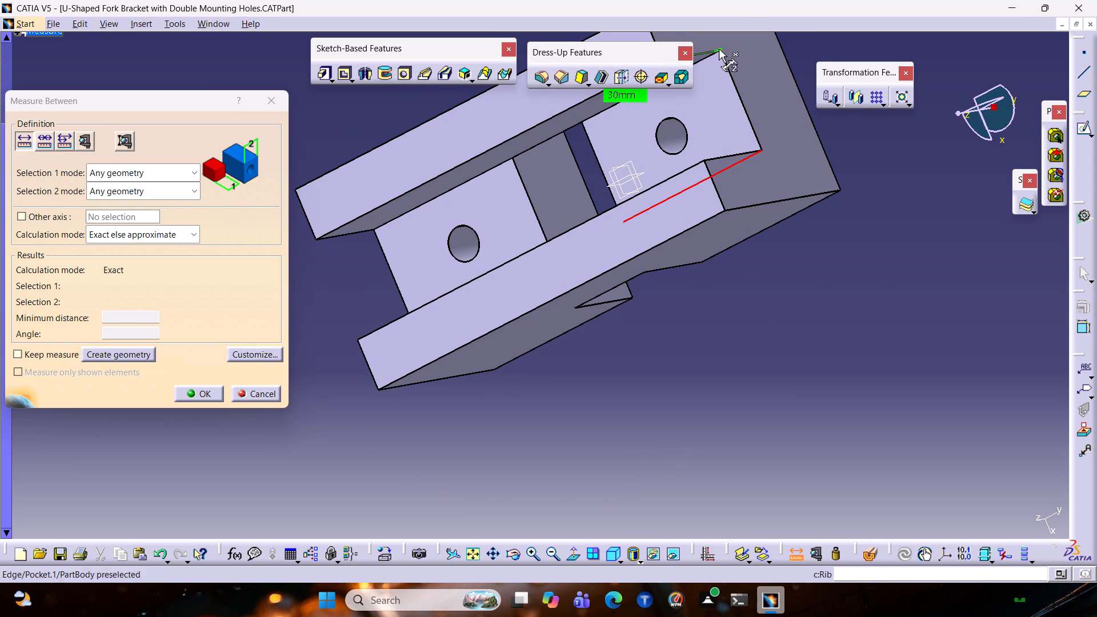
{"action": "left_click", "coordinate": [712, 57]}
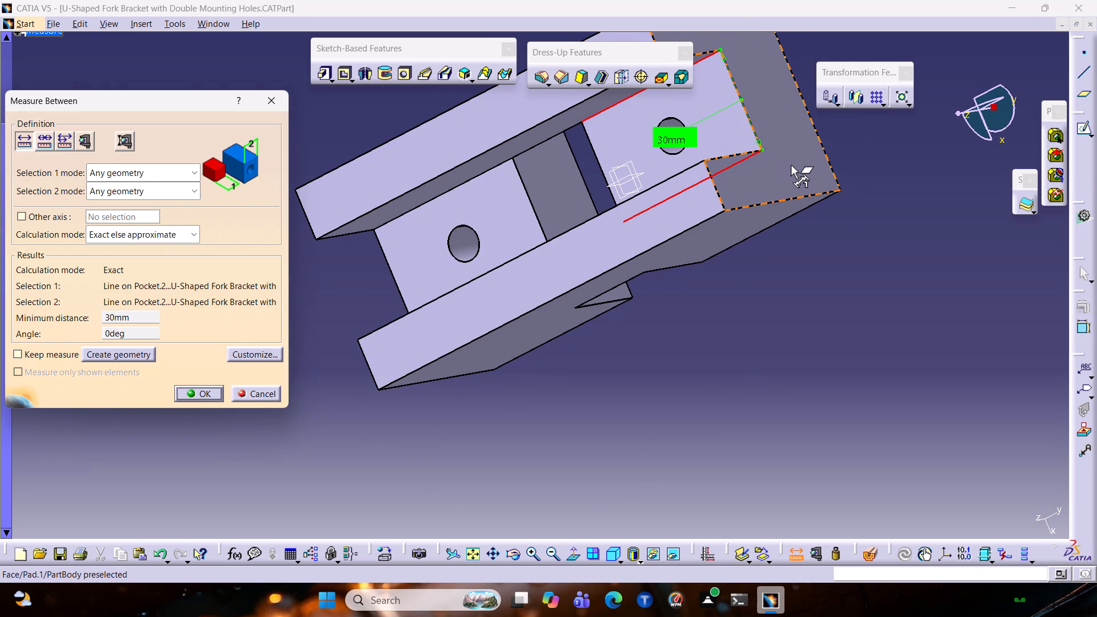
Measure between one mounting hole's rim and the channel floor section containing the other hole.
{"action": "middle_click_drag", "start_coordinate": [783, 259], "coordinate": [986, 245]}
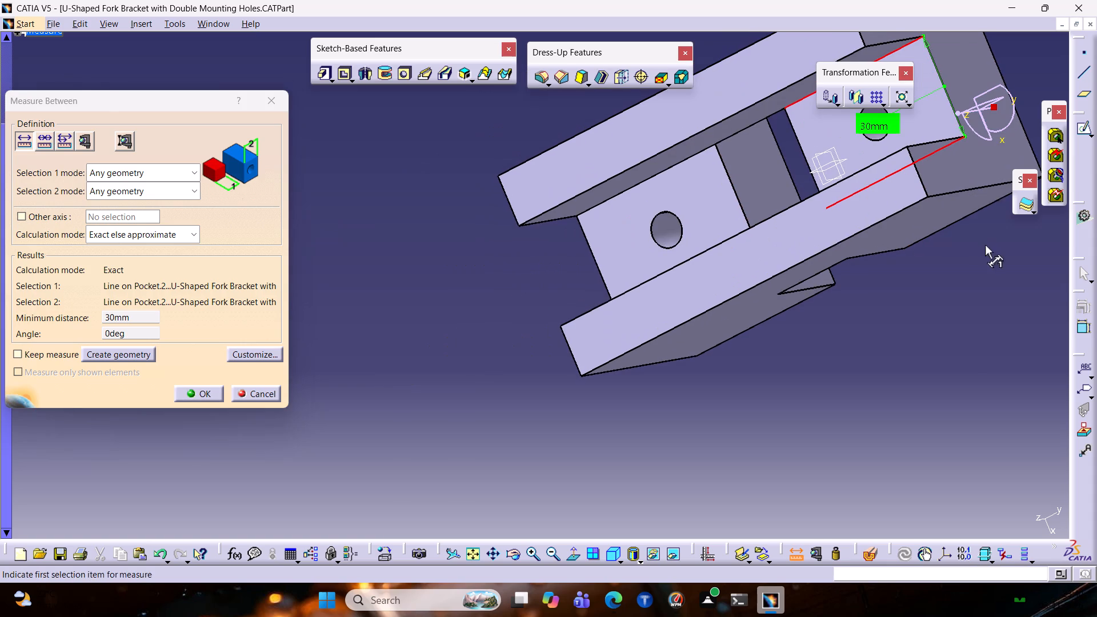
{"action": "left_click", "coordinate": [670, 214]}
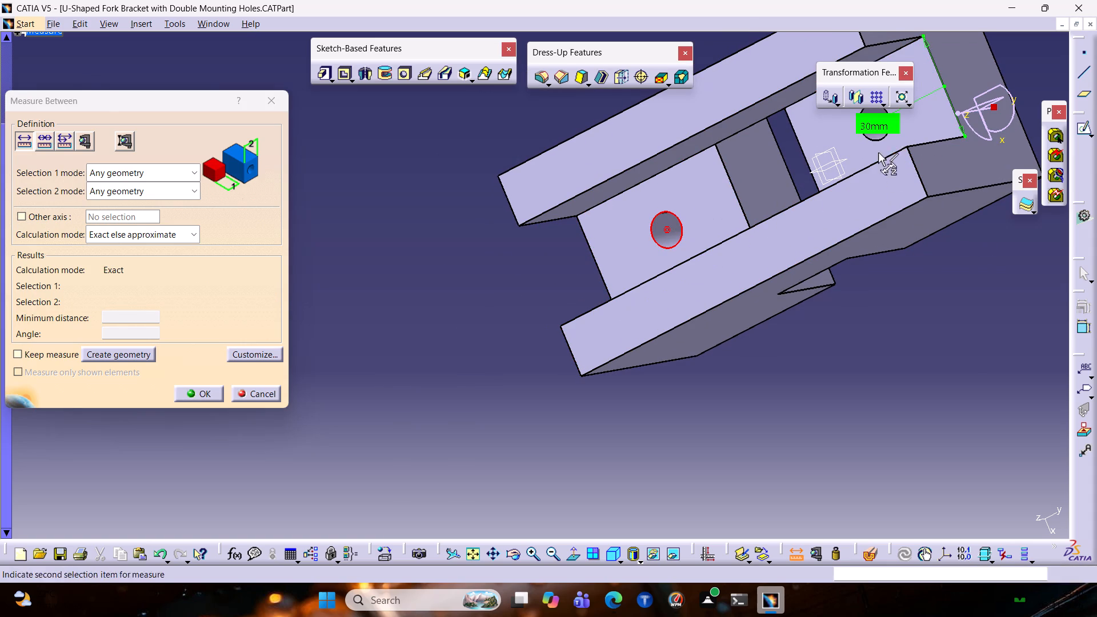
{"action": "left_click", "coordinate": [883, 143]}
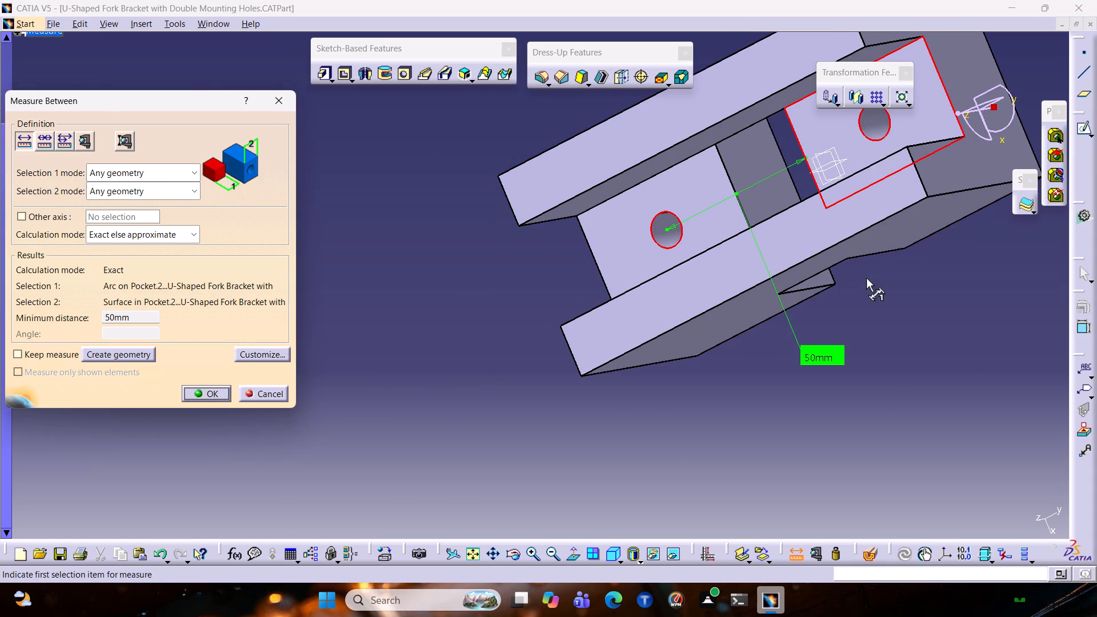
Measure each mounting hole in turn between its surrounding channel floor face and the hole's own geometry.
{"action": "middle_click_drag", "start_coordinate": [904, 312], "coordinate": [1020, 320]}
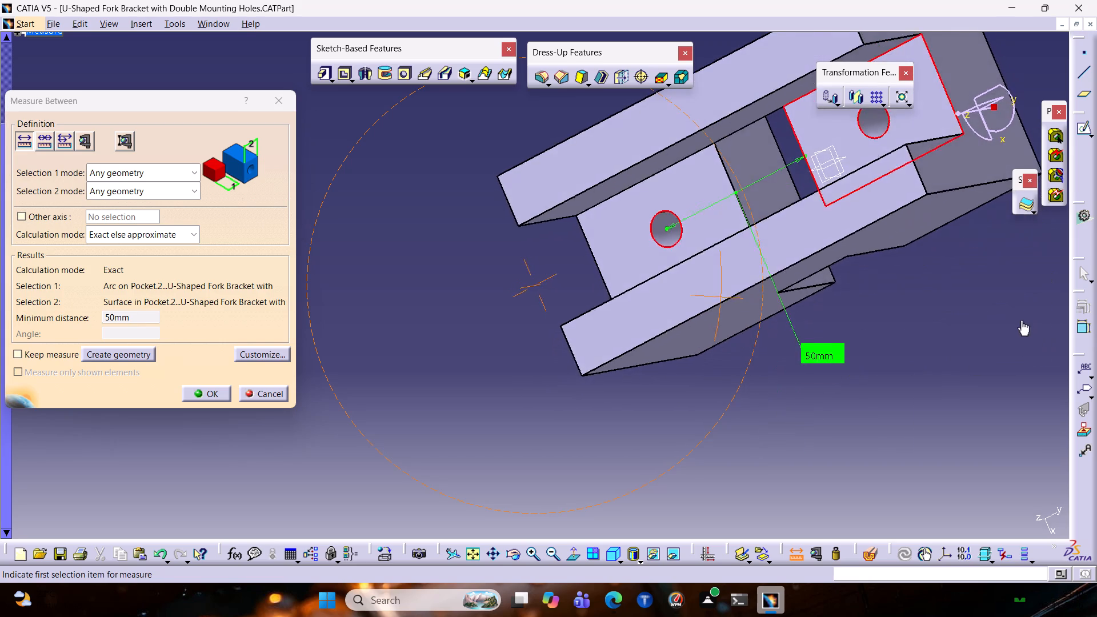
{"action": "middle_click_drag", "start_coordinate": [1020, 320], "coordinate": [951, 366]}
{"action": "middle_click_drag", "start_coordinate": [950, 363], "coordinate": [861, 366]}
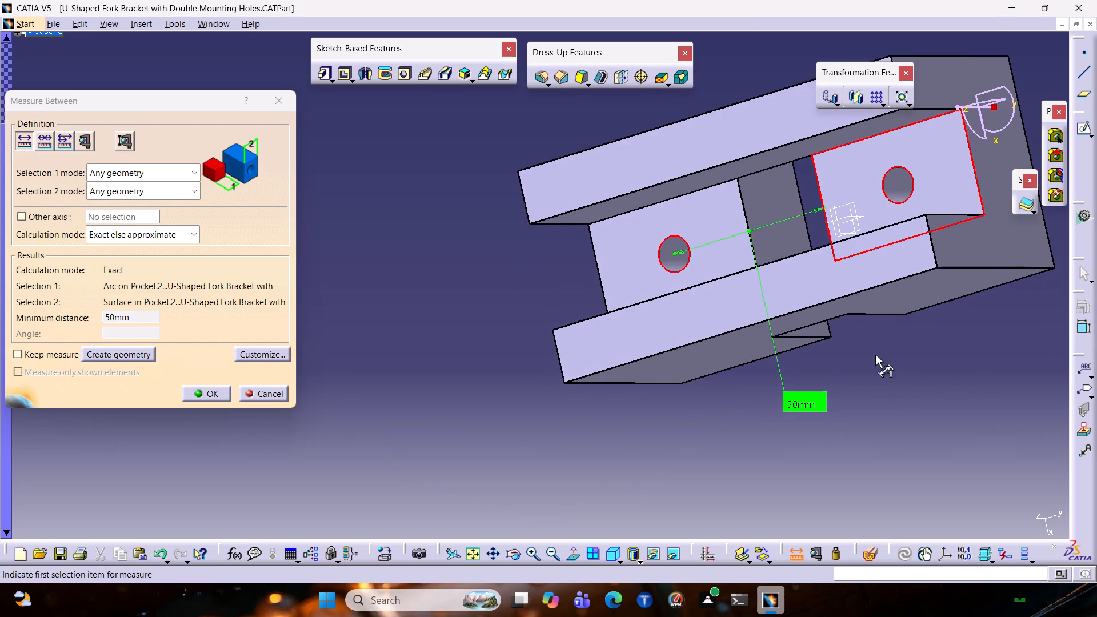
{"action": "middle_click_drag", "start_coordinate": [875, 355], "coordinate": [852, 372]}
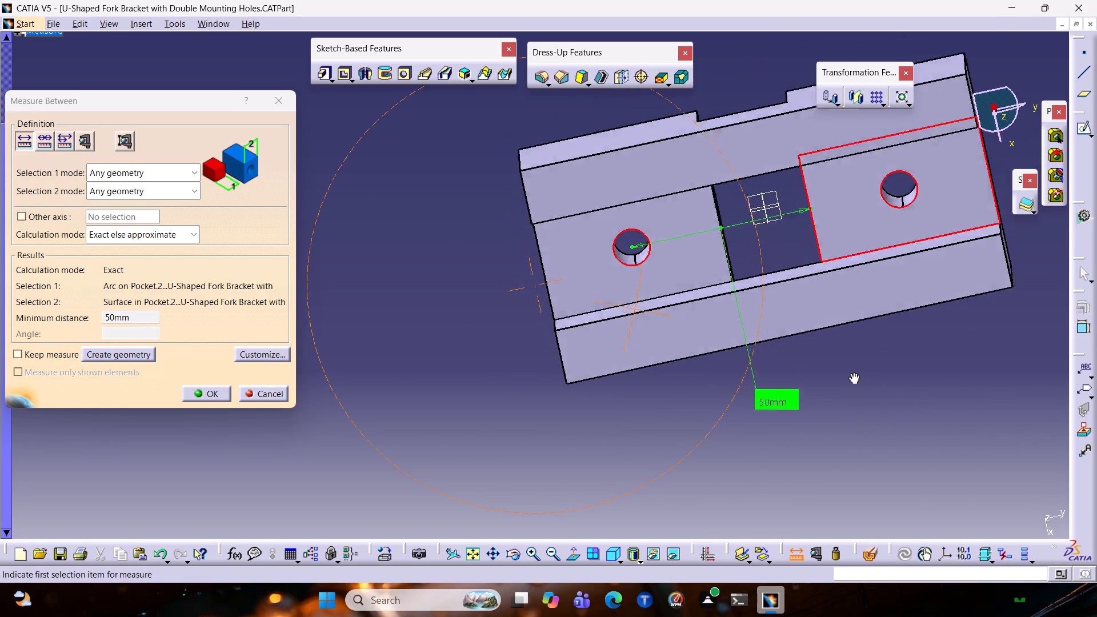
{"action": "middle_click_drag", "start_coordinate": [852, 372], "coordinate": [852, 365]}
{"action": "scroll", "coordinate": [852, 364], "scroll_direction": "down", "scroll_amount": 1}
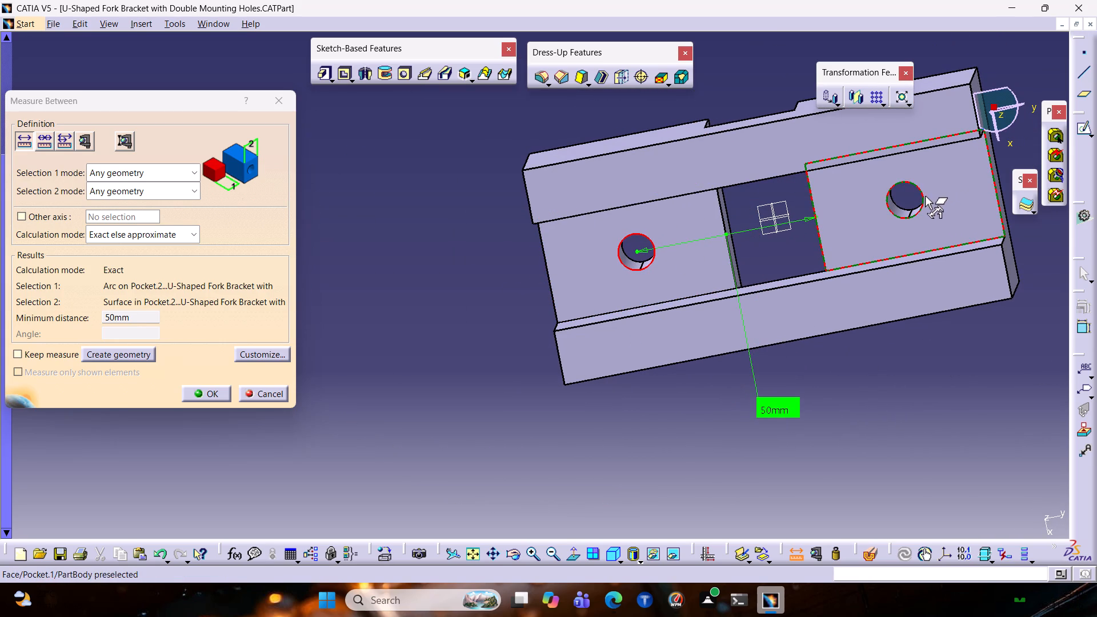
{"action": "left_click", "coordinate": [925, 196]}
{"action": "left_click", "coordinate": [922, 195]}
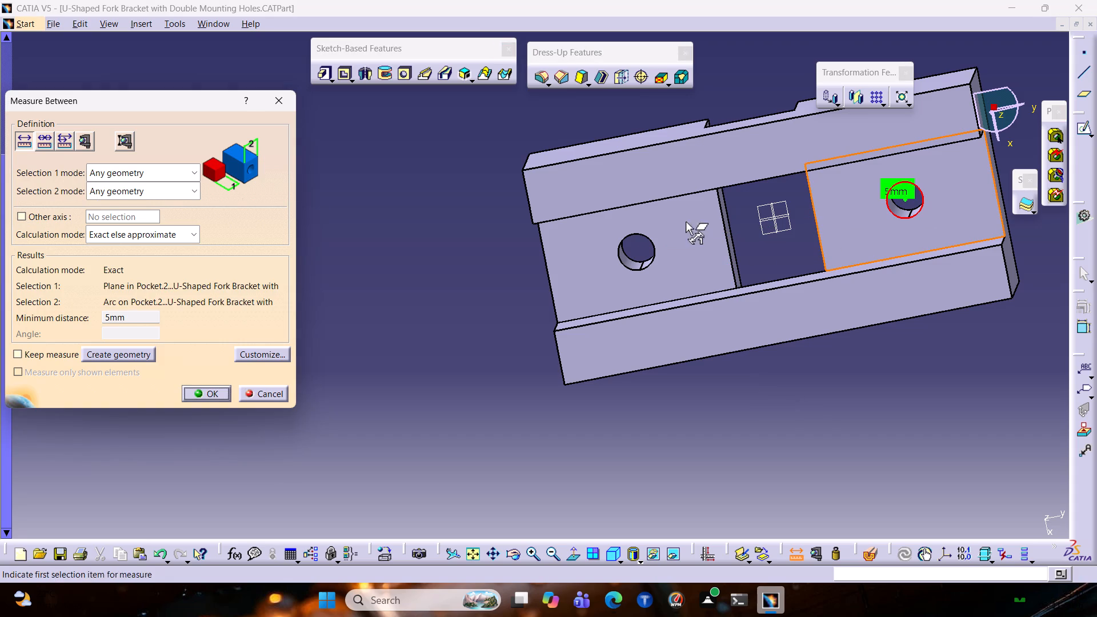
{"action": "left_click", "coordinate": [644, 234]}
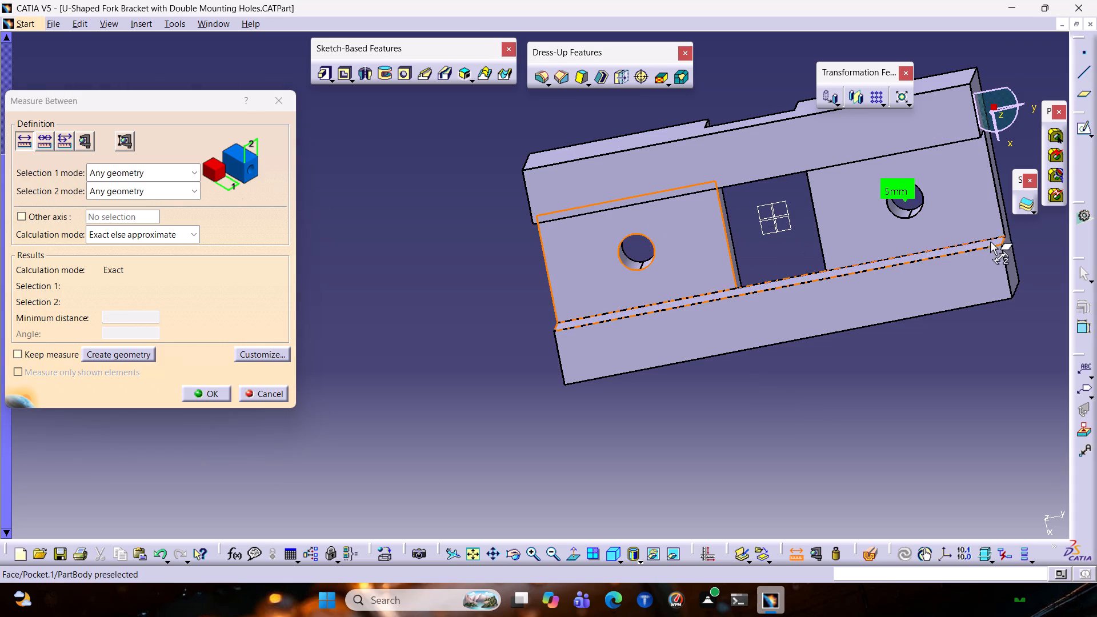
{"action": "left_click", "coordinate": [639, 266]}
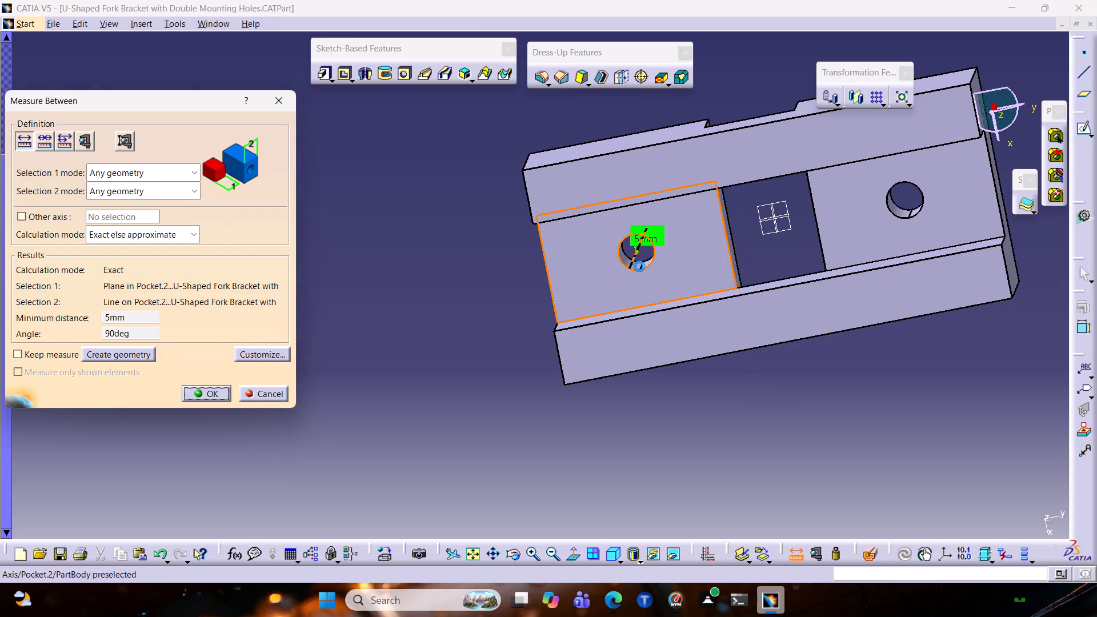
Close the finished mounting-hole measurement.
{"action": "left_click", "coordinate": [795, 468]}
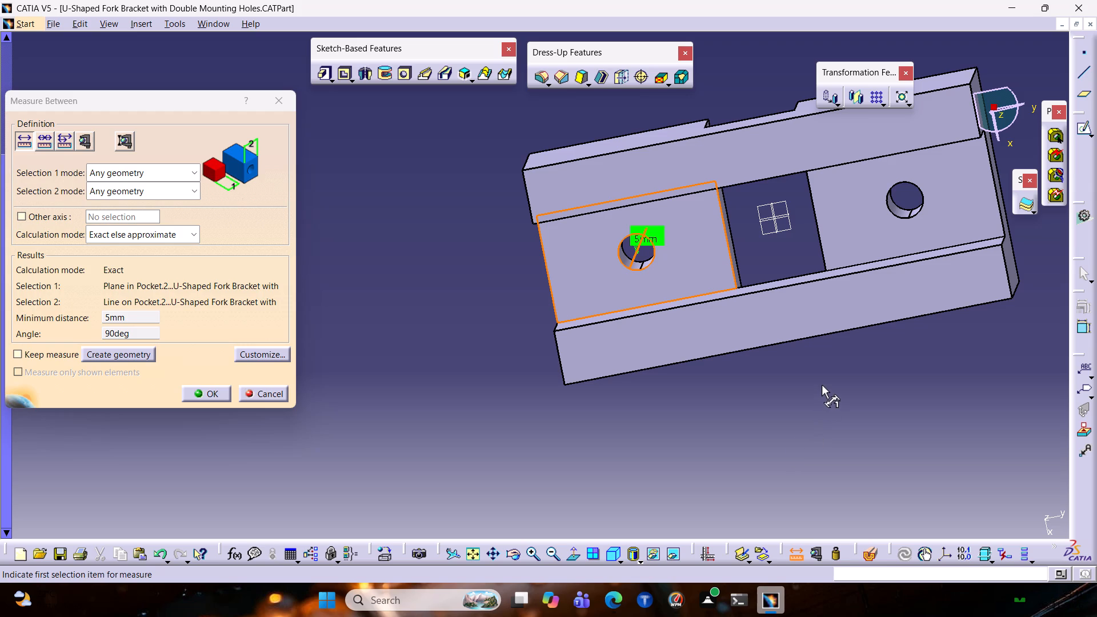
{"action": "left_click", "coordinate": [795, 420]}
{"action": "left_click", "coordinate": [291, 113]}
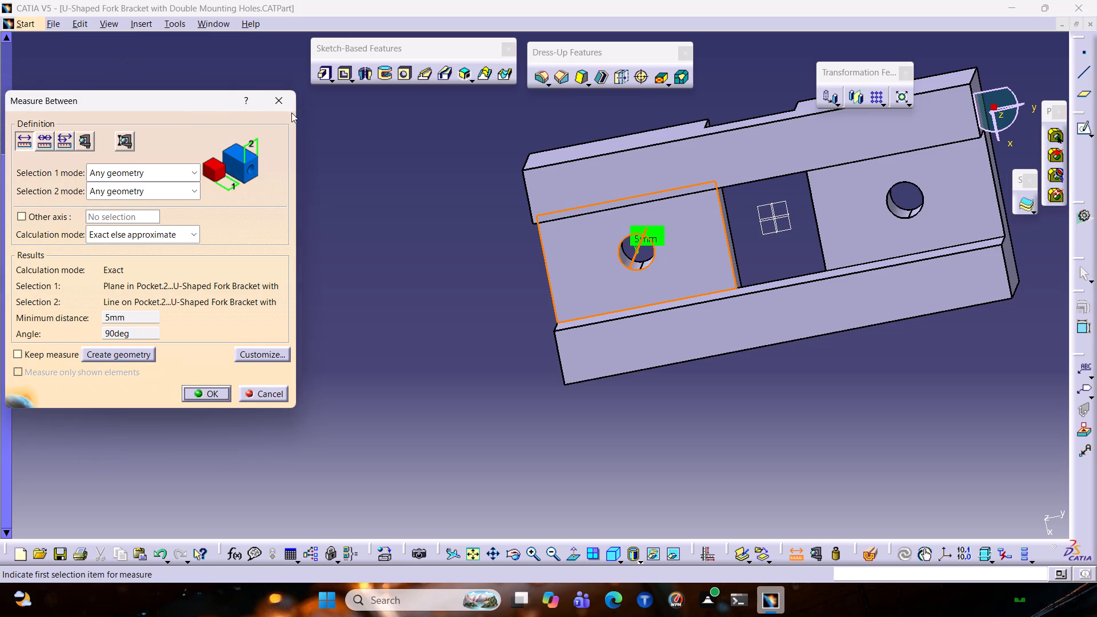
{"action": "left_click", "coordinate": [279, 109]}
Examine the bracket's channel, side walls, lower cutout and mounting holes from several angles.
{"action": "left_click", "coordinate": [725, 436]}
{"action": "right_click_drag", "start_coordinate": [725, 435], "coordinate": [678, 363]}
{"action": "right_click_drag", "start_coordinate": [666, 432], "coordinate": [666, 358]}
{"action": "left_click_drag", "start_coordinate": [666, 432], "coordinate": [666, 358]}
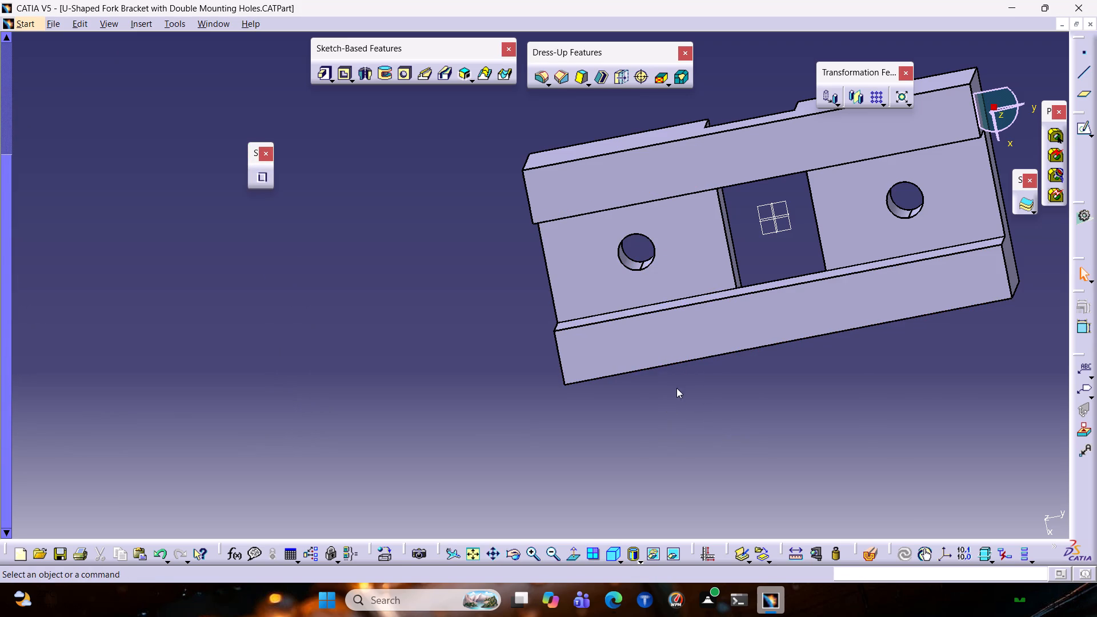
{"action": "left_click_drag", "start_coordinate": [679, 401], "coordinate": [657, 319]}
{"action": "right_click_drag", "start_coordinate": [680, 402], "coordinate": [657, 319]}
{"action": "left_click", "coordinate": [683, 386]}
{"action": "middle_click_drag", "start_coordinate": [782, 427], "coordinate": [1025, 303]}
{"action": "right_click_drag", "start_coordinate": [783, 426], "coordinate": [1025, 303]}
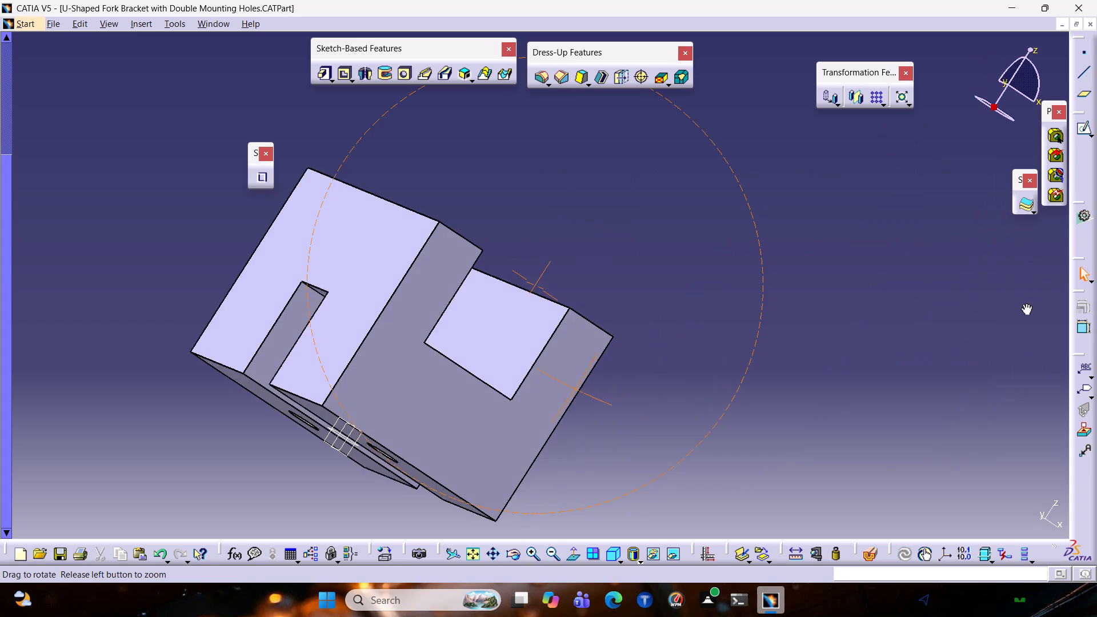
{"action": "right_click_drag", "start_coordinate": [1025, 303], "coordinate": [668, 251]}
{"action": "middle_click_drag", "start_coordinate": [1025, 303], "coordinate": [788, 213]}
{"action": "right_click_drag", "start_coordinate": [762, 197], "coordinate": [784, 195]}
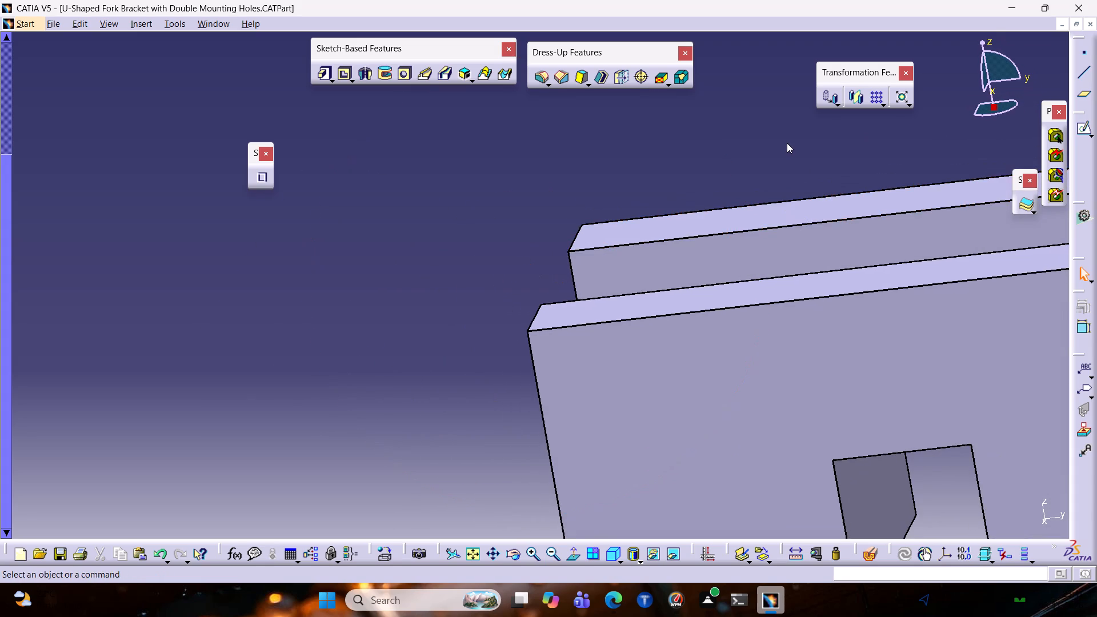
{"action": "right_click_drag", "start_coordinate": [787, 142], "coordinate": [718, 229]}
{"action": "middle_click_drag", "start_coordinate": [787, 142], "coordinate": [718, 229]}
{"action": "middle_click_drag", "start_coordinate": [720, 222], "coordinate": [253, 347]}
{"action": "right_click_drag", "start_coordinate": [722, 221], "coordinate": [253, 347]}
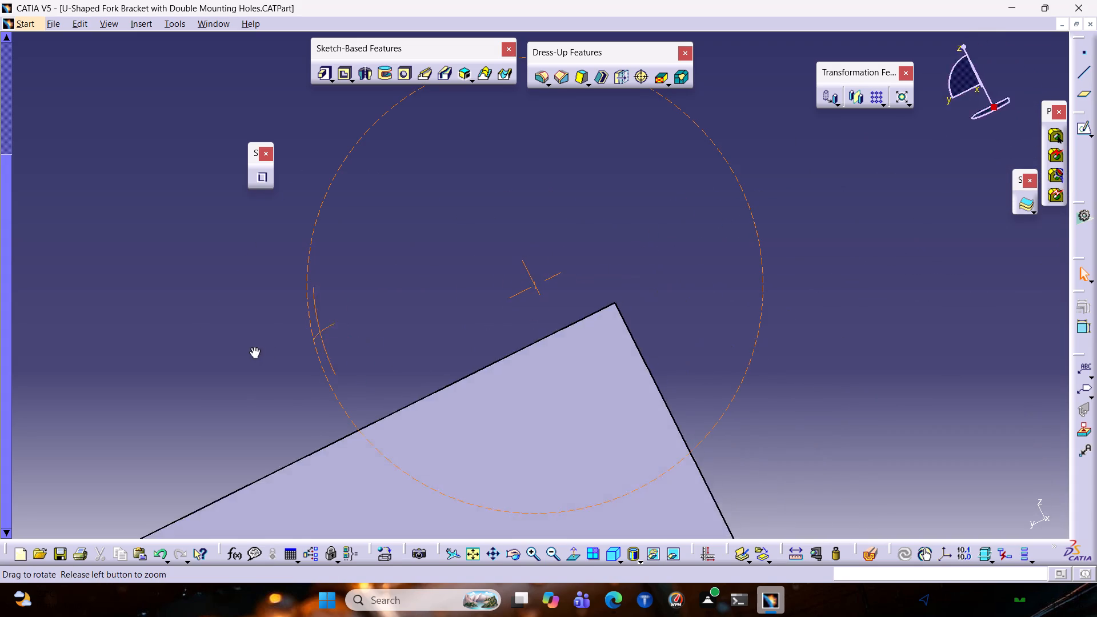
{"action": "right_click_drag", "start_coordinate": [253, 347], "coordinate": [536, 324]}
{"action": "middle_click_drag", "start_coordinate": [253, 347], "coordinate": [536, 324]}
{"action": "middle_click_drag", "start_coordinate": [498, 364], "coordinate": [474, 82]}
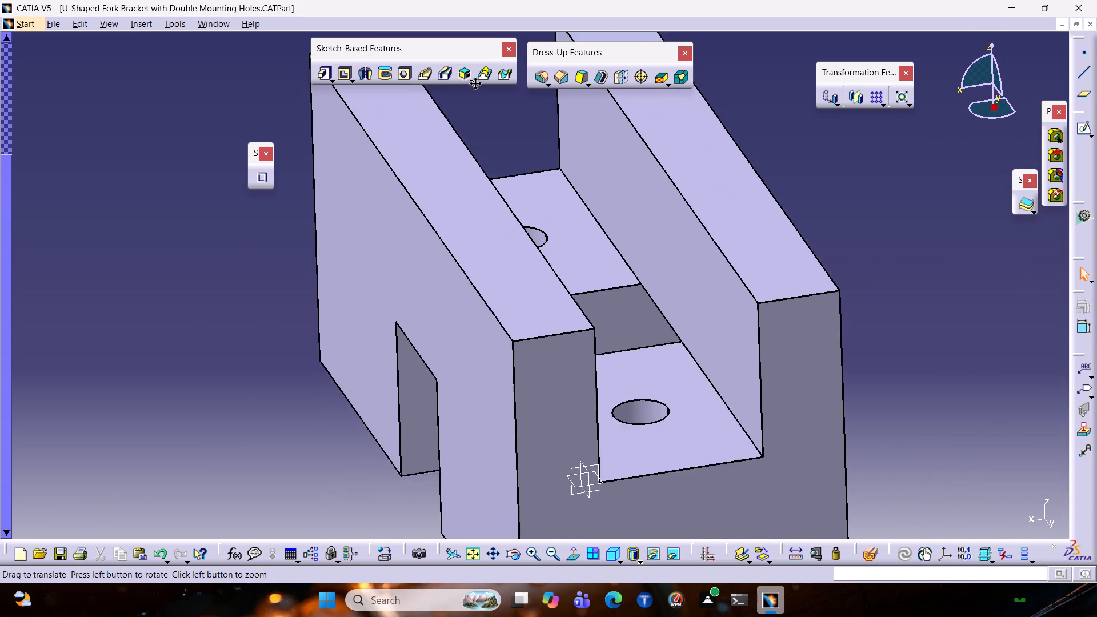
{"action": "middle_click_drag", "start_coordinate": [474, 82], "coordinate": [479, 117]}
{"action": "scroll", "coordinate": [491, 142], "scroll_direction": "up", "scroll_amount": 1}
{"action": "right_click_drag", "start_coordinate": [904, 175], "coordinate": [858, 251]}
{"action": "middle_click_drag", "start_coordinate": [890, 203], "coordinate": [859, 249]}
{"action": "scroll", "coordinate": [884, 216], "scroll_direction": "down", "scroll_amount": 1}
{"action": "scroll", "coordinate": [858, 252], "scroll_direction": "up", "scroll_amount": 1}
{"action": "right_click_drag", "start_coordinate": [855, 253], "coordinate": [833, 277]}
{"action": "middle_click_drag", "start_coordinate": [855, 253], "coordinate": [833, 277]}
{"action": "scroll", "coordinate": [855, 253], "scroll_direction": "down", "scroll_amount": 1}
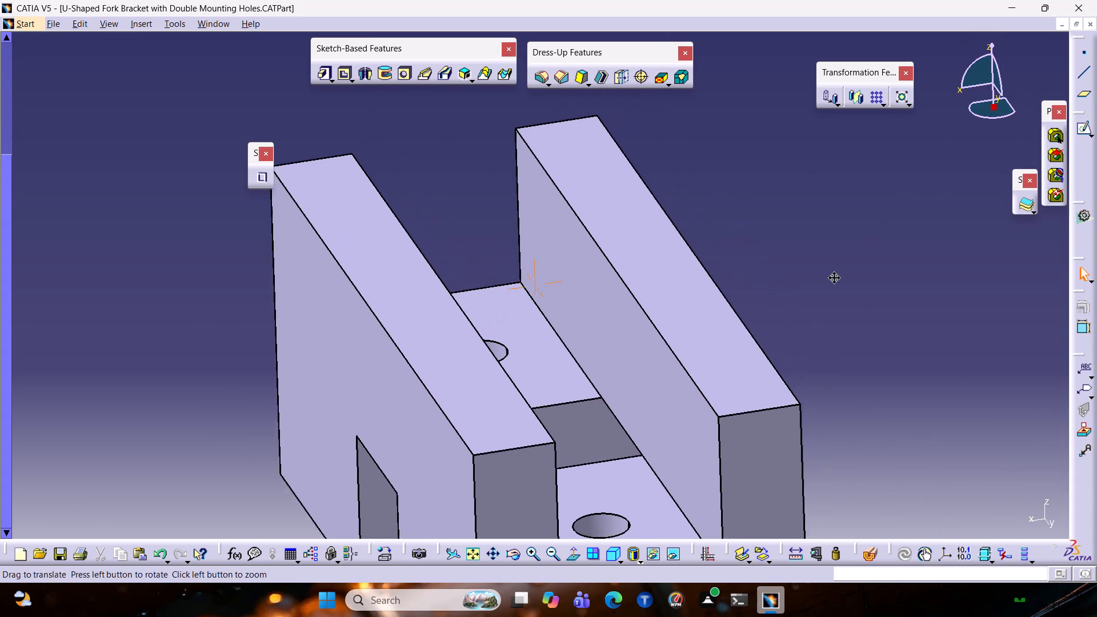
{"action": "middle_click_drag", "start_coordinate": [833, 277], "coordinate": [795, 299]}
{"action": "right_click_drag", "start_coordinate": [833, 277], "coordinate": [795, 295]}
{"action": "middle_click_drag", "start_coordinate": [794, 330], "coordinate": [798, 143]}
{"action": "middle_click_drag", "start_coordinate": [832, 269], "coordinate": [810, 271]}
{"action": "right_click_drag", "start_coordinate": [833, 270], "coordinate": [810, 271]}
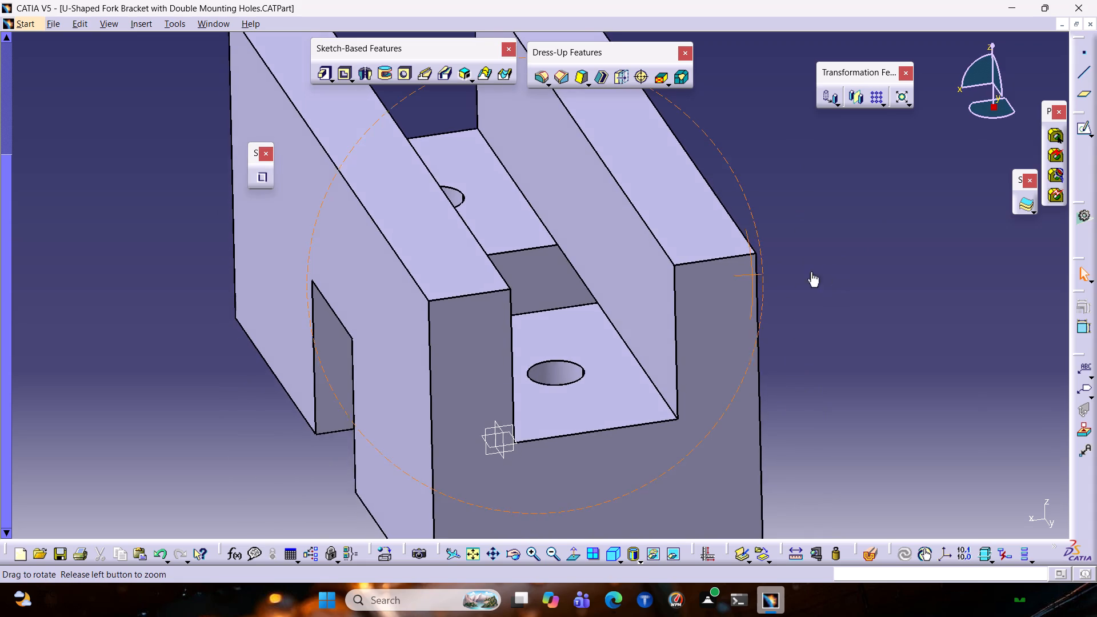
{"action": "middle_click_drag", "start_coordinate": [810, 271], "coordinate": [489, 206]}
{"action": "right_click_drag", "start_coordinate": [810, 271], "coordinate": [489, 206]}
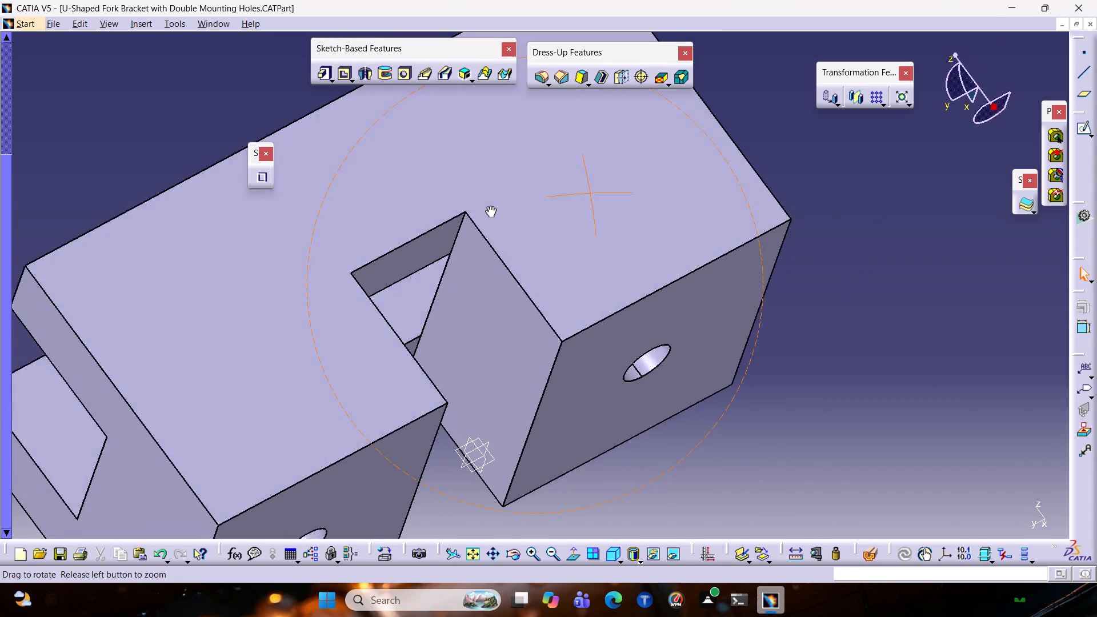
{"action": "right_click_drag", "start_coordinate": [489, 206], "coordinate": [855, 74]}
{"action": "middle_click_drag", "start_coordinate": [489, 206], "coordinate": [855, 74]}
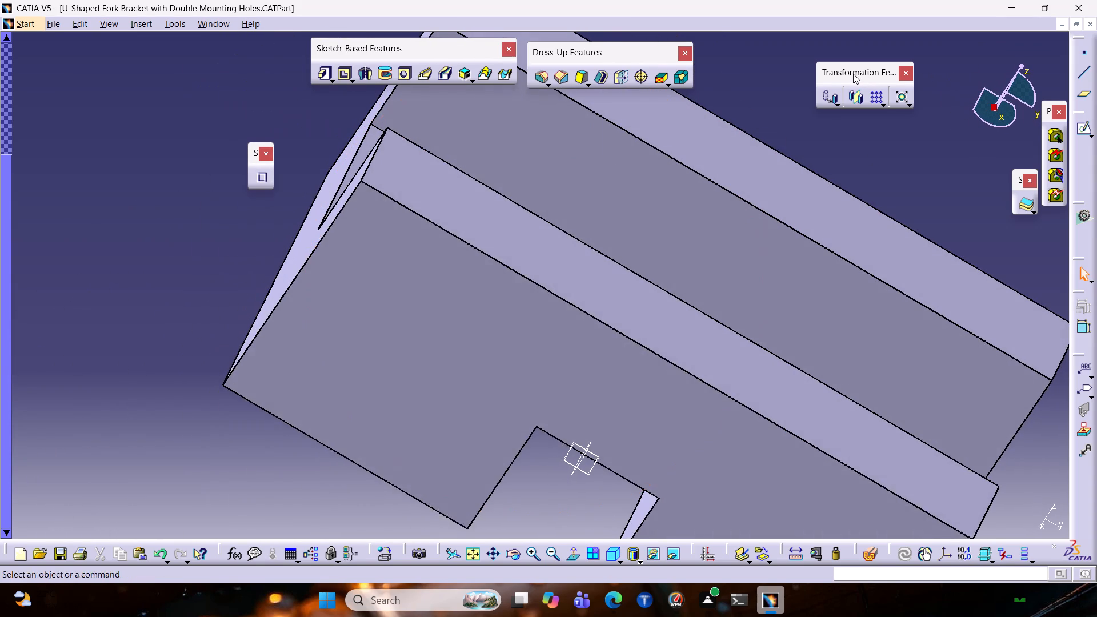
Show the whole bracket in the standard isometric view.
{"action": "left_click", "coordinate": [607, 558]}
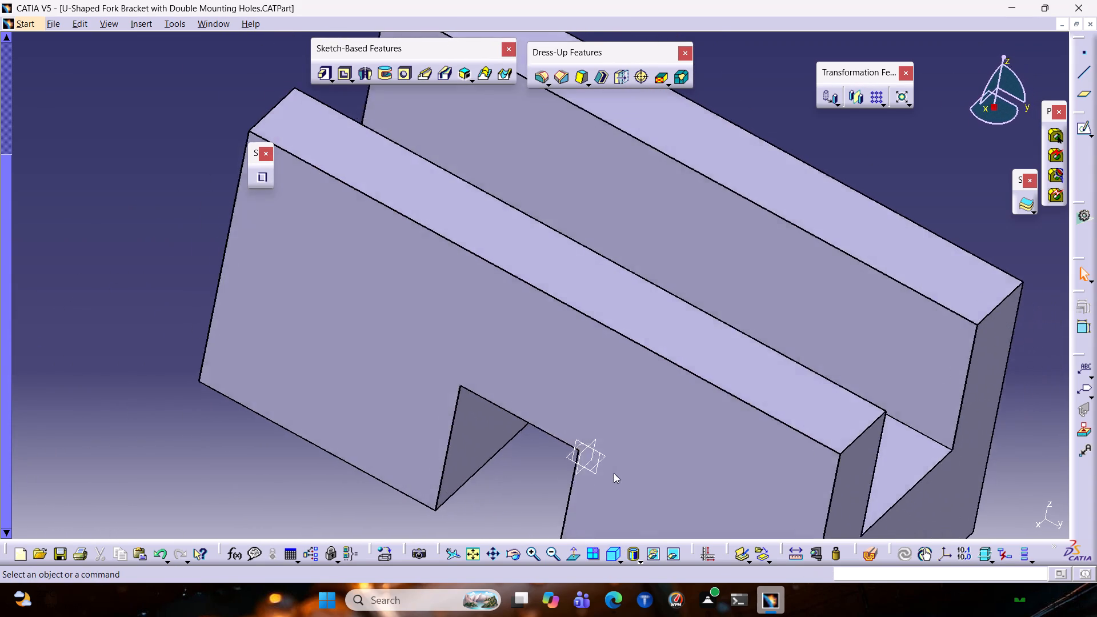
{"action": "middle_click_drag", "start_coordinate": [988, 459], "coordinate": [835, 233]}
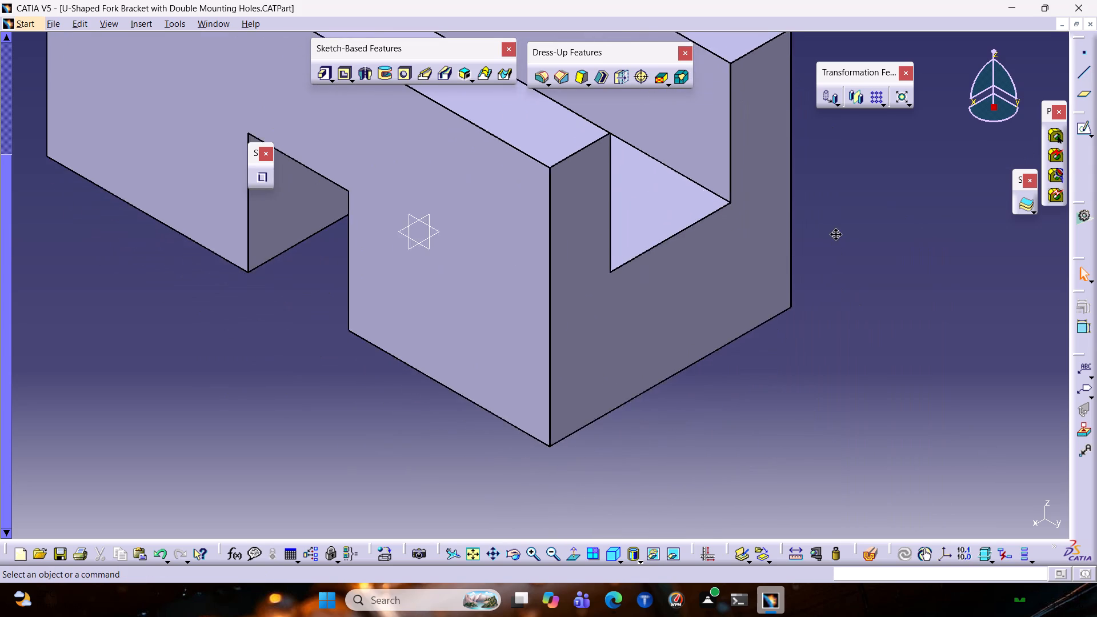
{"action": "middle_click_drag", "start_coordinate": [835, 233], "coordinate": [820, 265]}
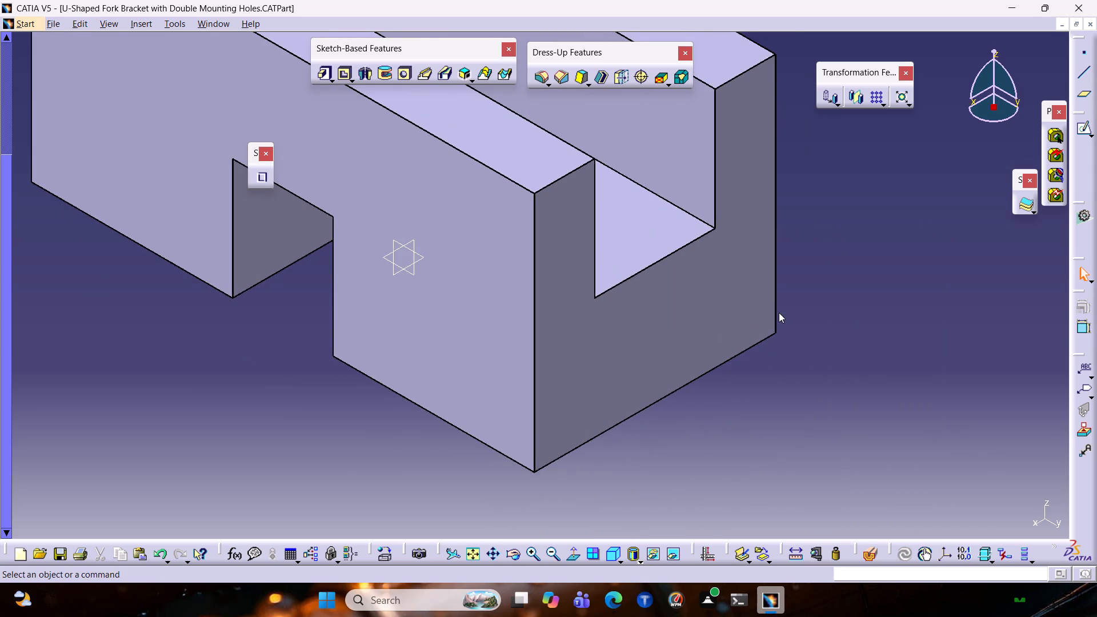
{"action": "scroll", "coordinate": [779, 312], "scroll_direction": "down", "scroll_amount": 1}
{"action": "middle_click_drag", "start_coordinate": [812, 295], "coordinate": [607, 356], "text": "ctrl"}
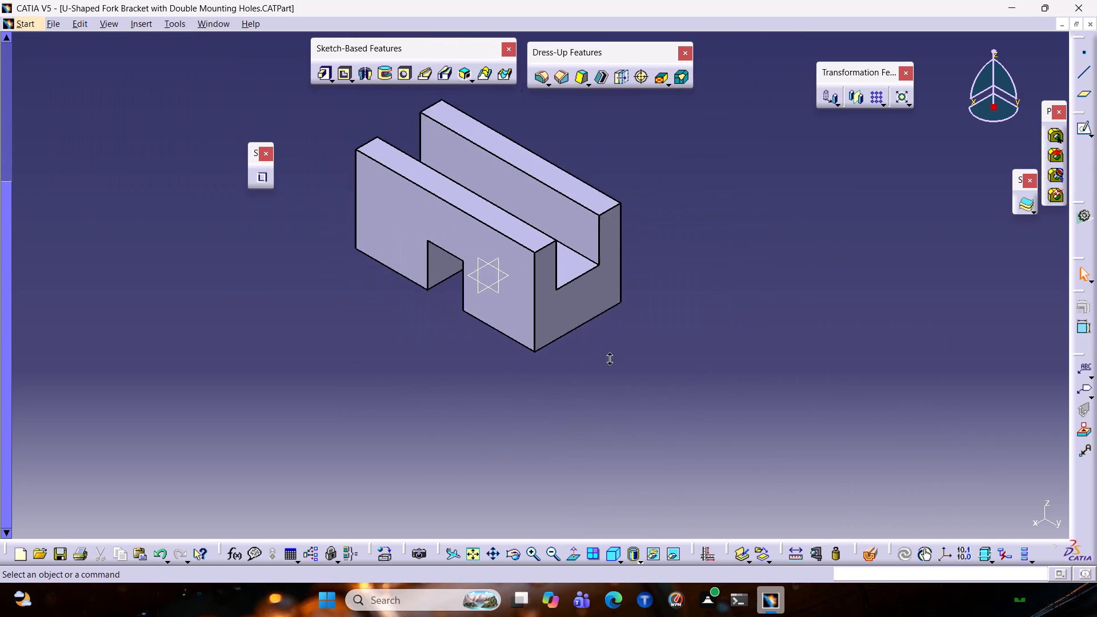
{"action": "middle_click_drag", "start_coordinate": [607, 356], "coordinate": [634, 344], "text": "ctrl"}
{"action": "middle_click_drag", "start_coordinate": [764, 285], "coordinate": [695, 279], "text": "ctrl"}
{"action": "middle_click_drag", "start_coordinate": [696, 277], "coordinate": [513, 308], "text": "ctrl"}
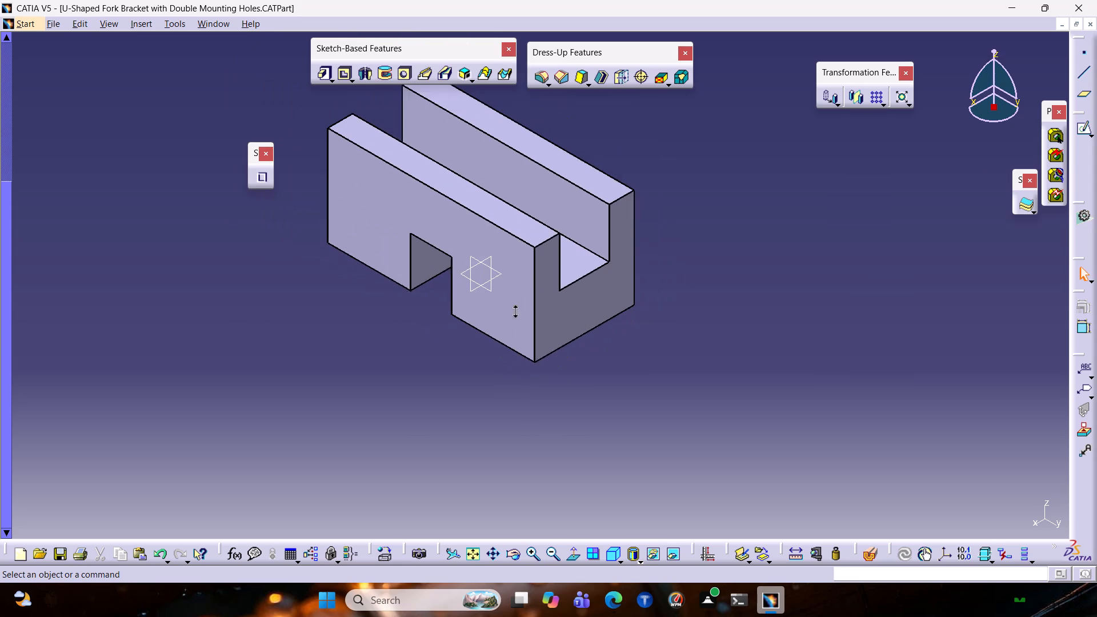
{"action": "middle_click_drag", "start_coordinate": [513, 308], "coordinate": [525, 303], "text": "ctrl"}
Check the bracket in the standard right, top and front views, one after another.
{"action": "left_click", "coordinate": [619, 560]}
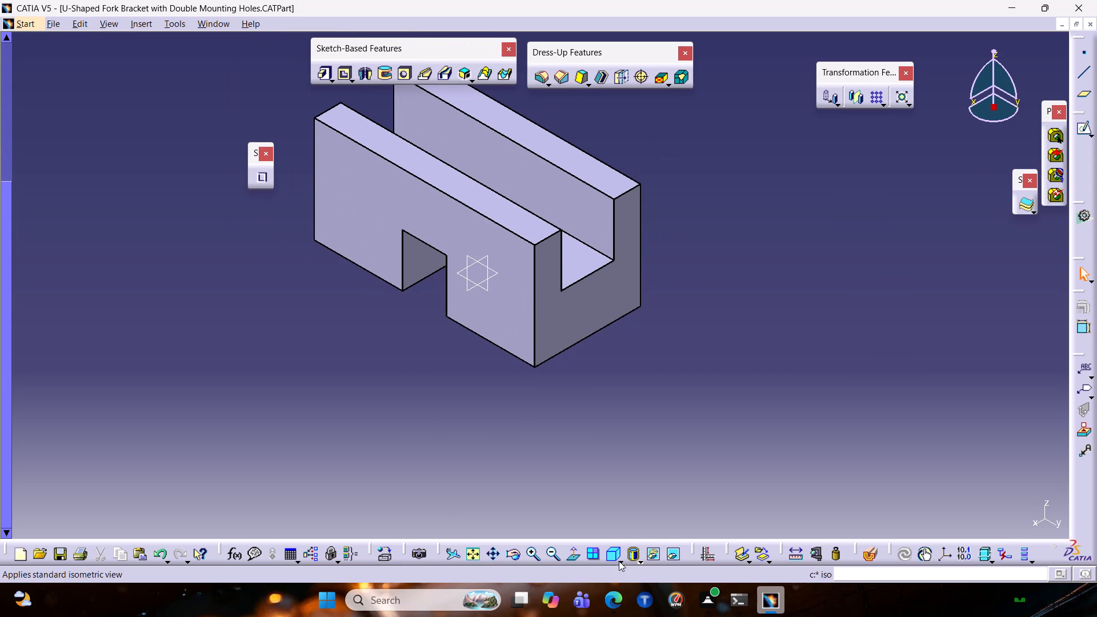
{"action": "left_click", "coordinate": [630, 508]}
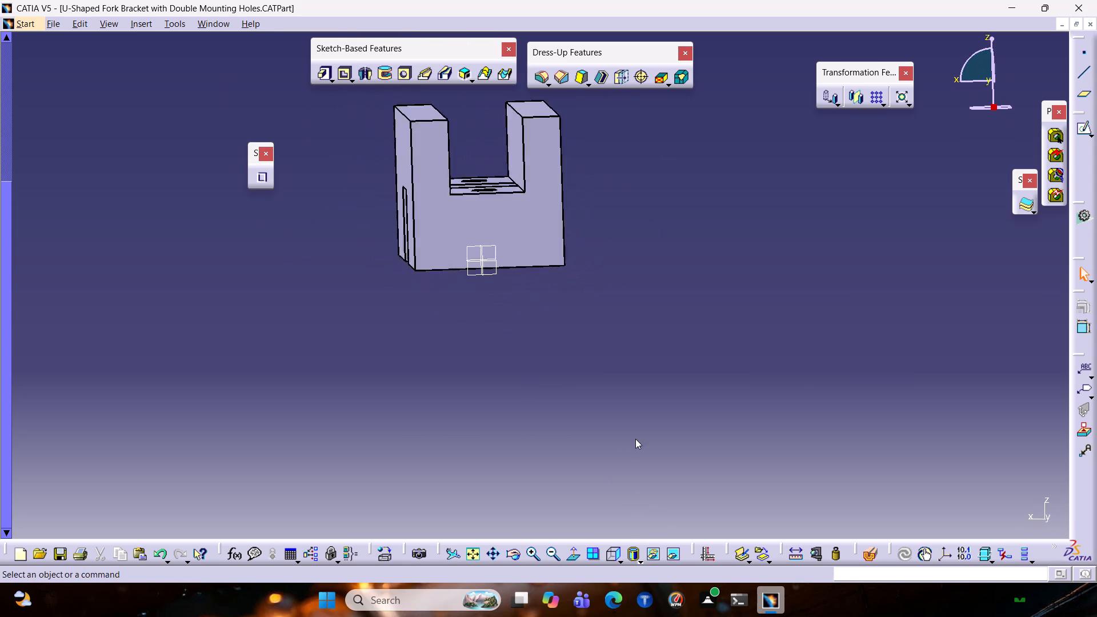
{"action": "left_click", "coordinate": [620, 555]}
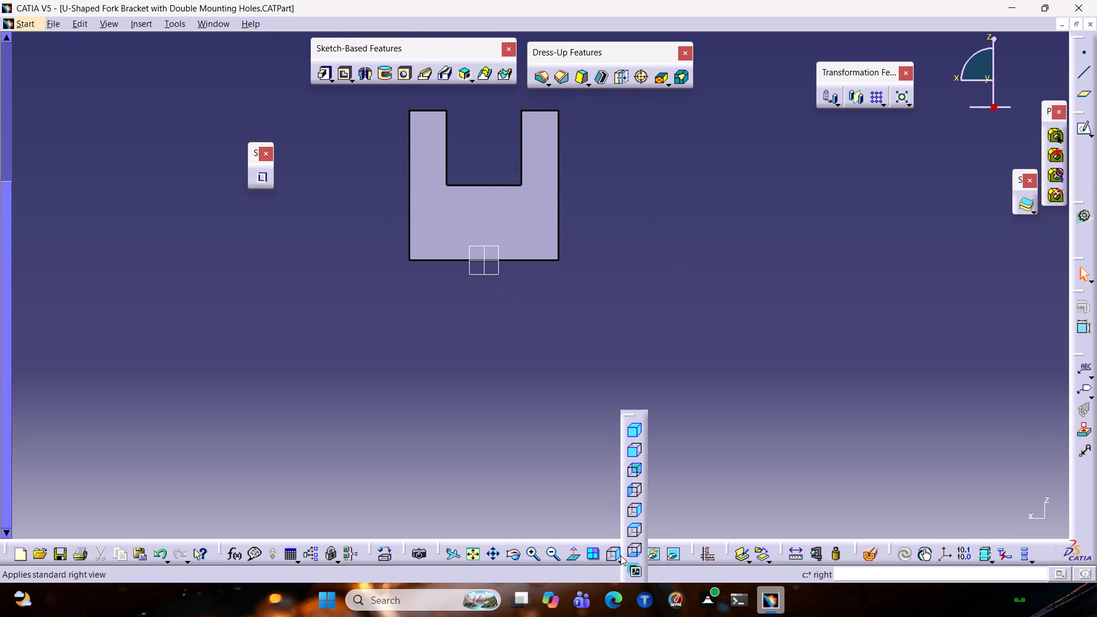
{"action": "left_click", "coordinate": [637, 524]}
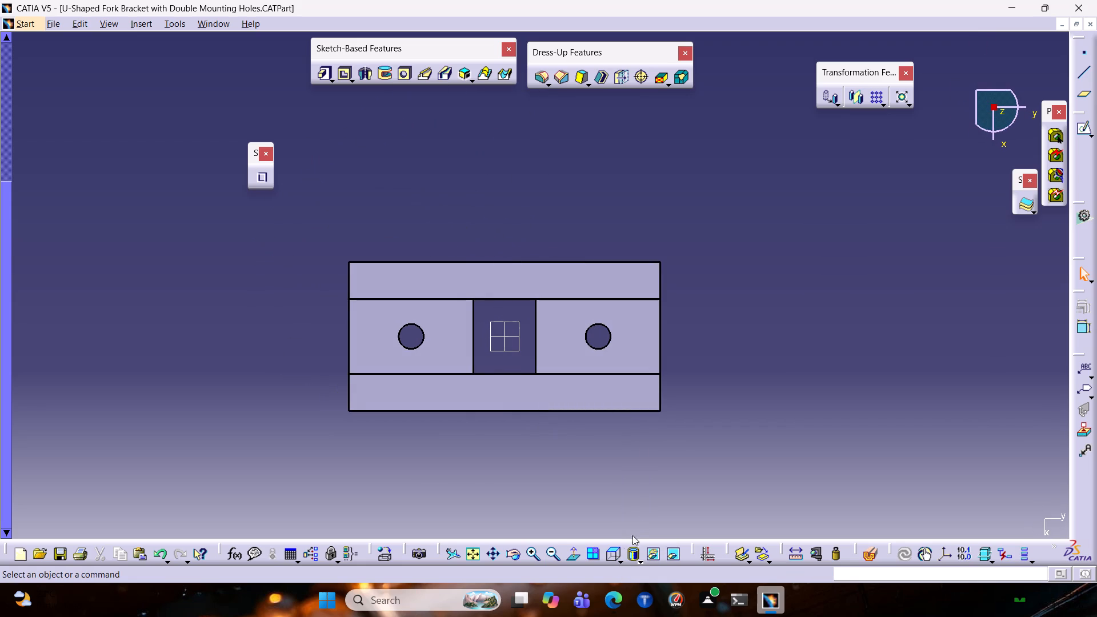
{"action": "left_click", "coordinate": [621, 562]}
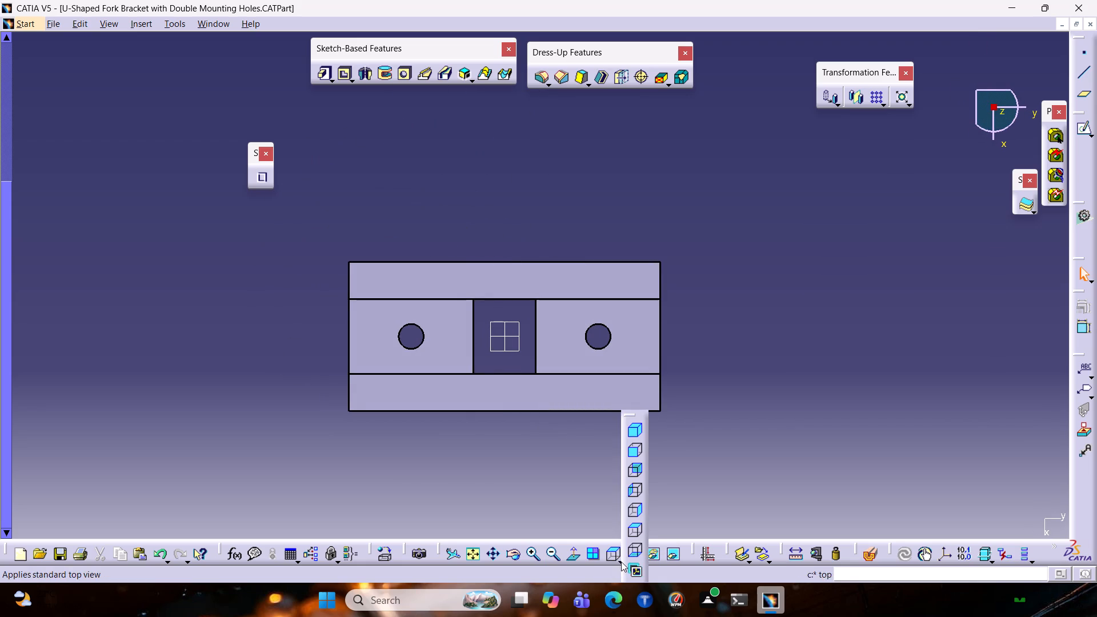
{"action": "left_click", "coordinate": [636, 451]}
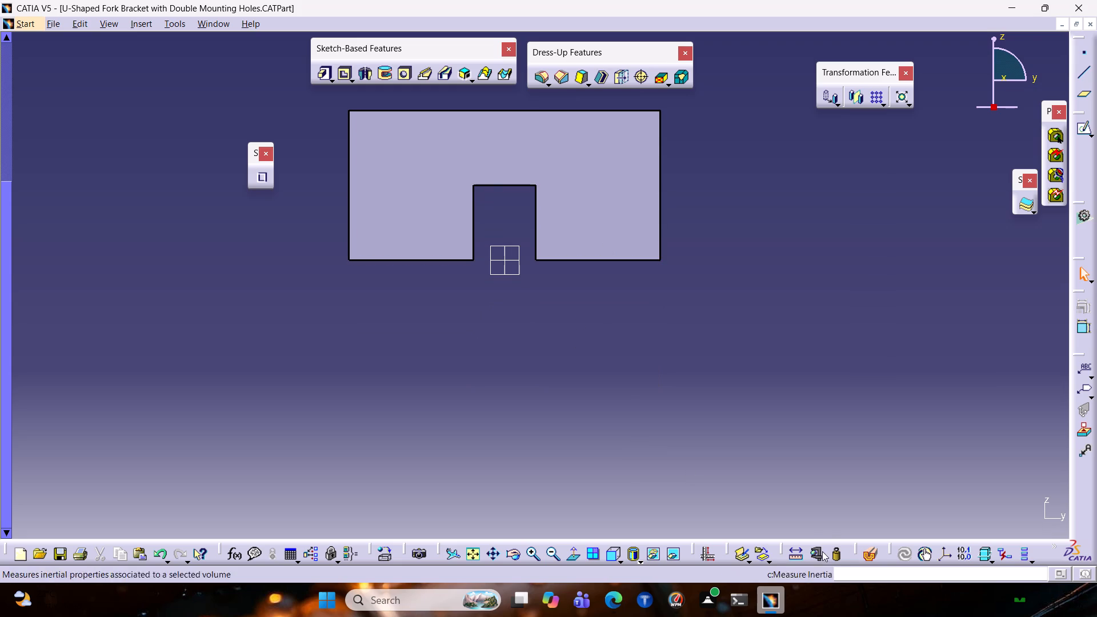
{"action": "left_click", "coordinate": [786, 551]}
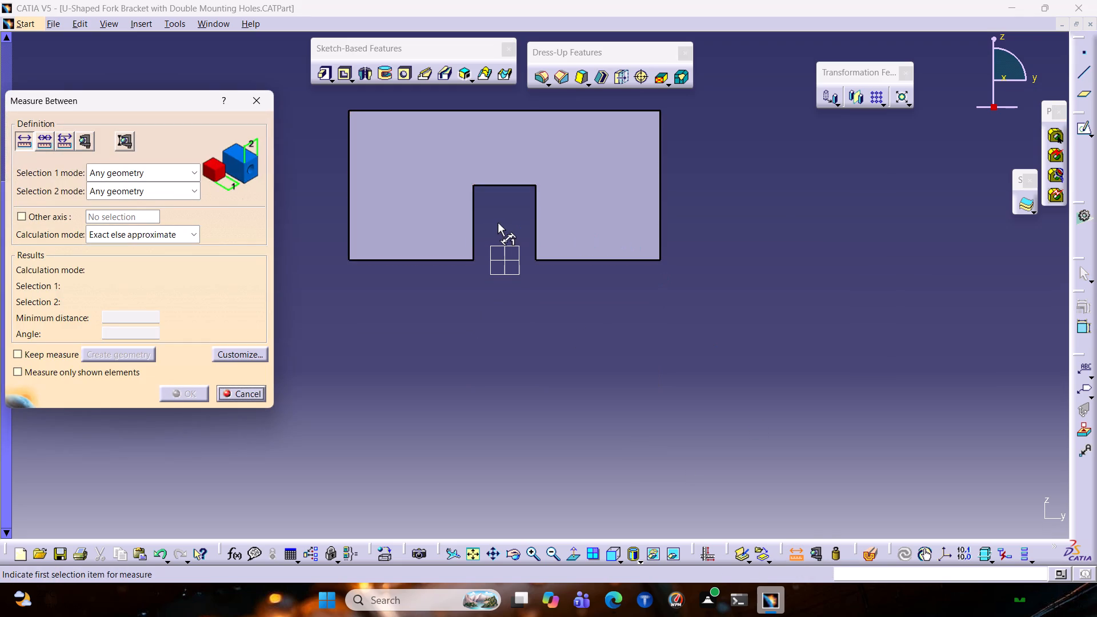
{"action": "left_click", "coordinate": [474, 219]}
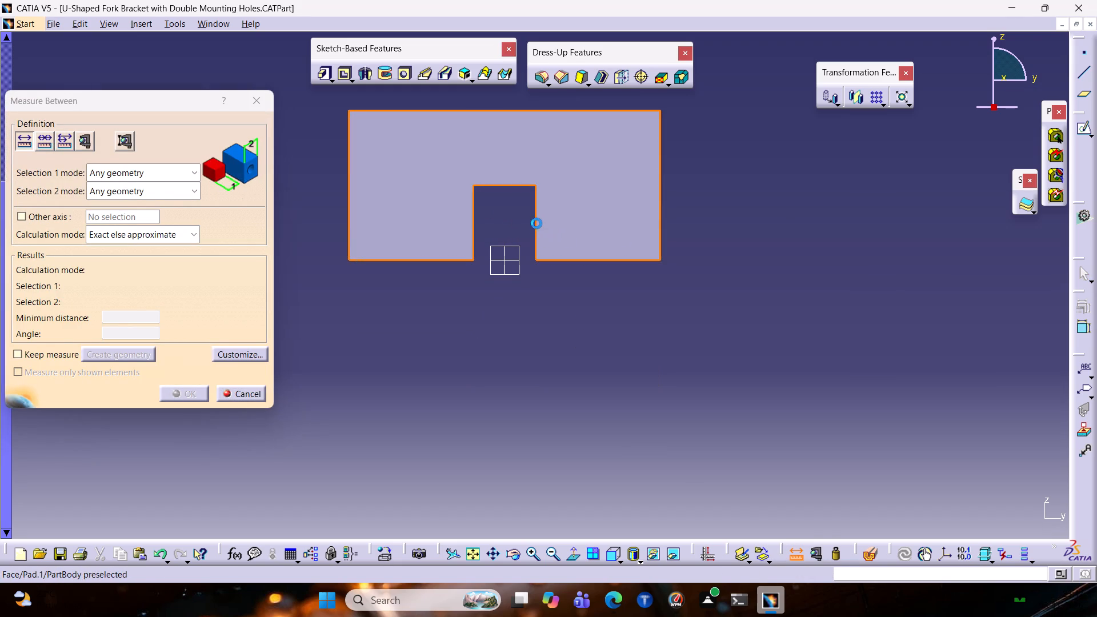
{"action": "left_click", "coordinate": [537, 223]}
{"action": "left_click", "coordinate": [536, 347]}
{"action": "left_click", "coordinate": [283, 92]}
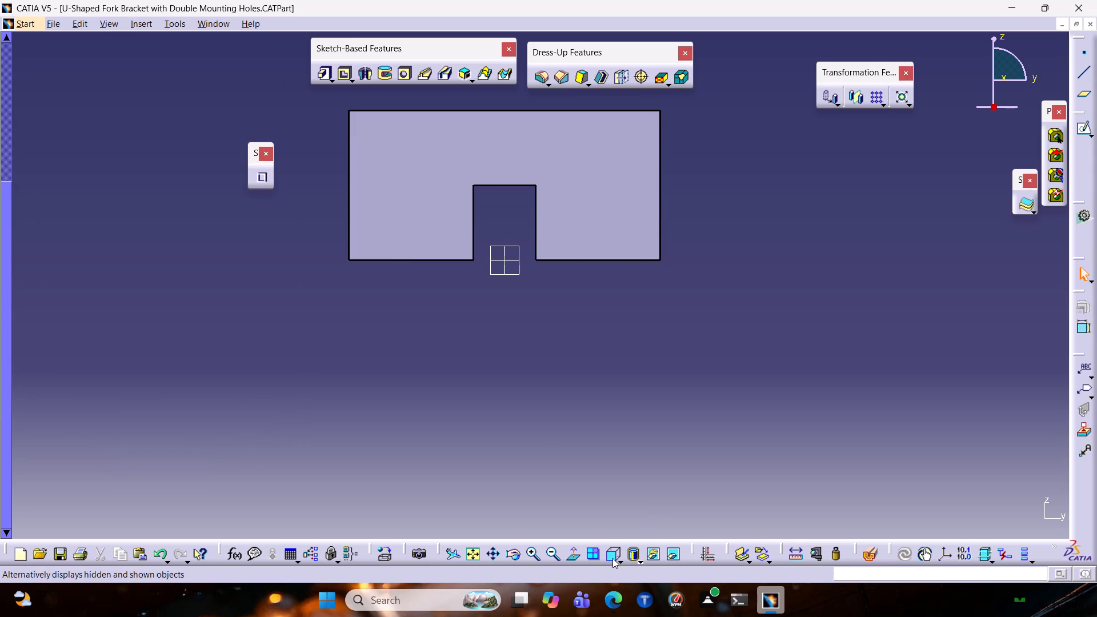
Measure the width of the lower rectangular cutout between its two vertical edges in the front view.
{"action": "left_click", "coordinate": [783, 558]}
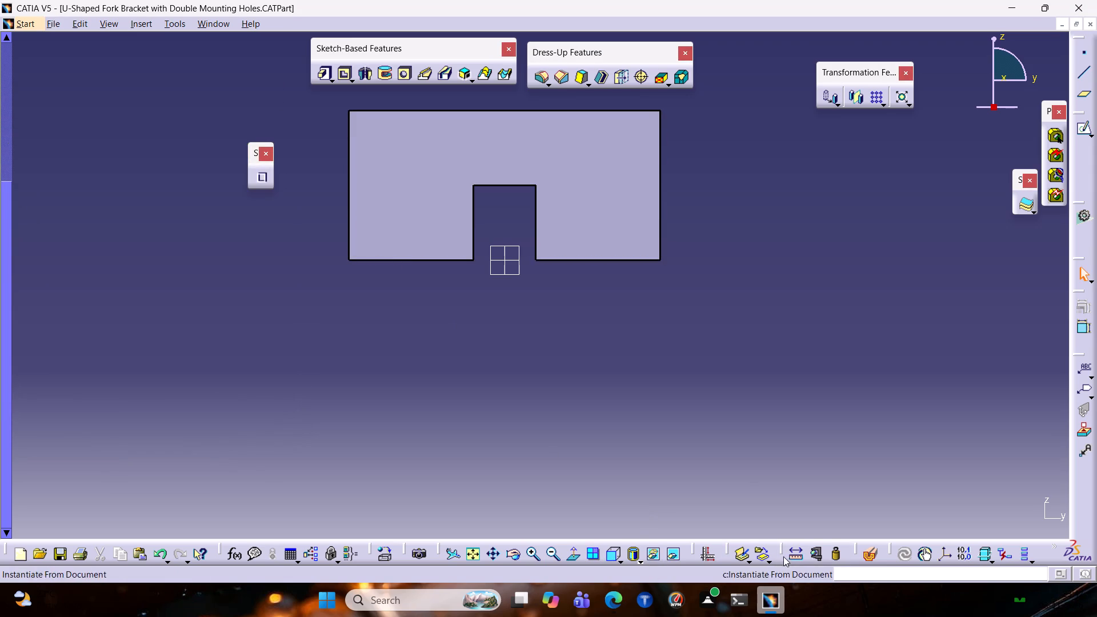
{"action": "left_click", "coordinate": [796, 554]}
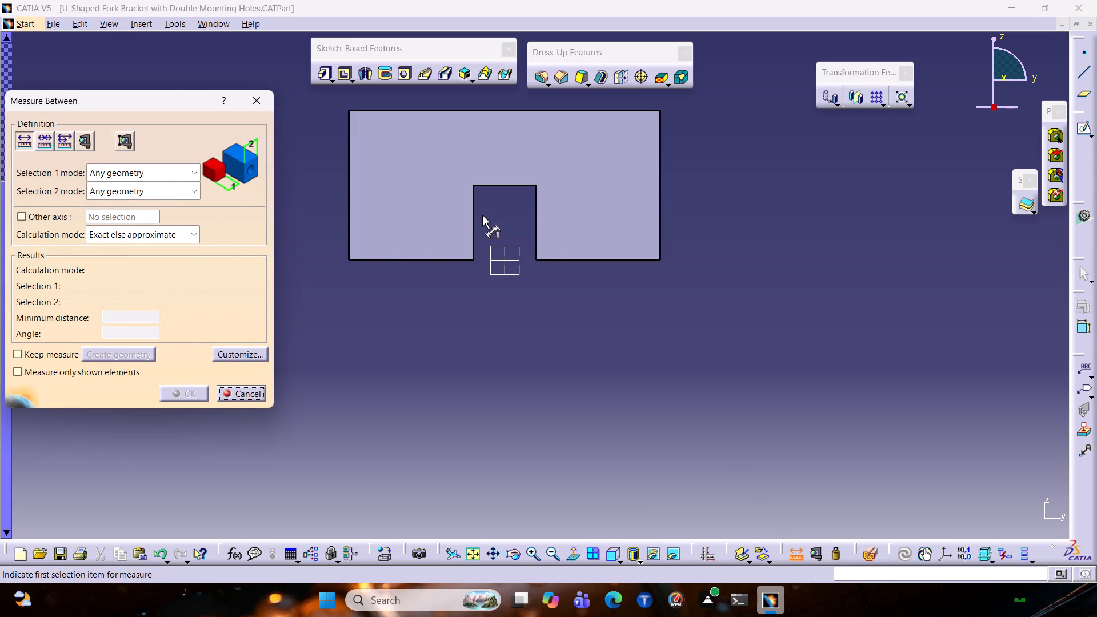
{"action": "left_click", "coordinate": [473, 217]}
{"action": "left_click", "coordinate": [533, 218]}
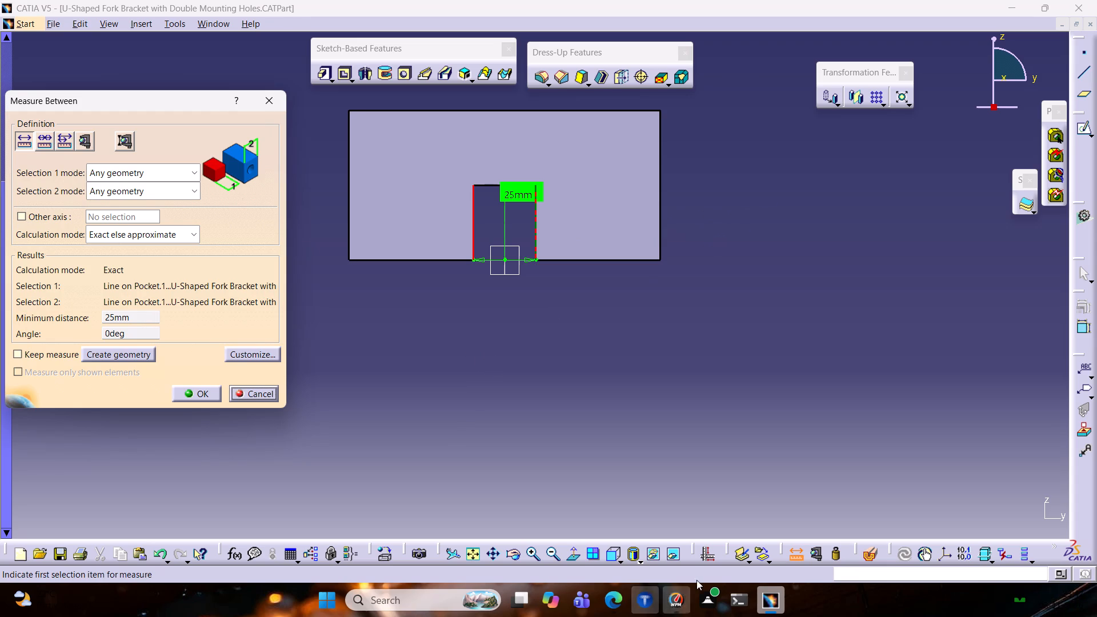
Measure the bracket's overall length between the two outer vertical edges of its front side.
{"action": "left_click", "coordinate": [658, 230]}
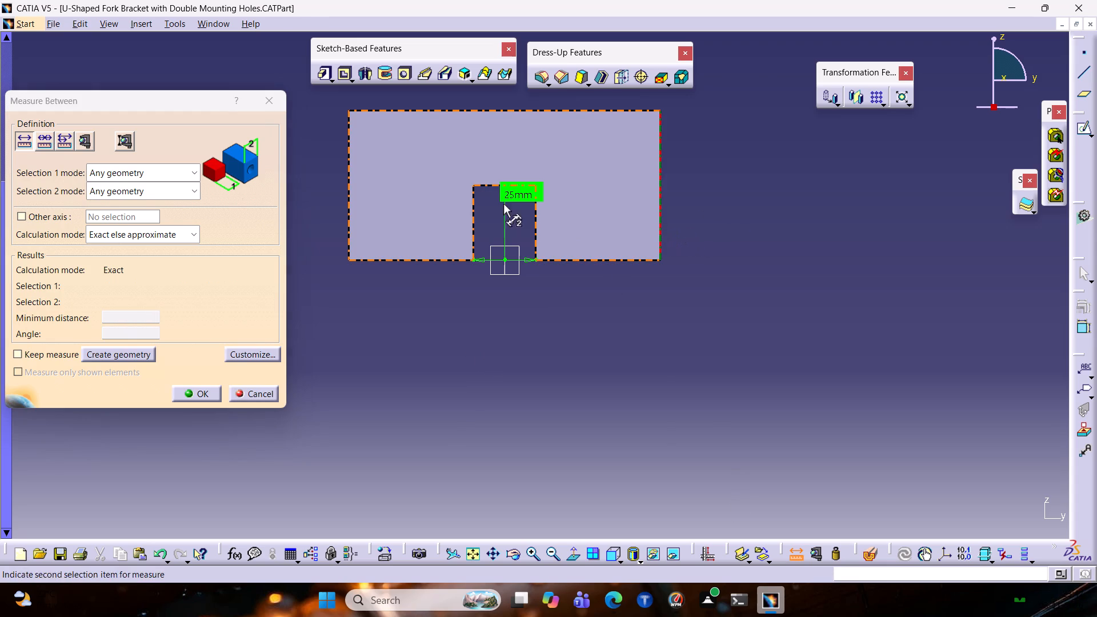
{"action": "left_click", "coordinate": [347, 219]}
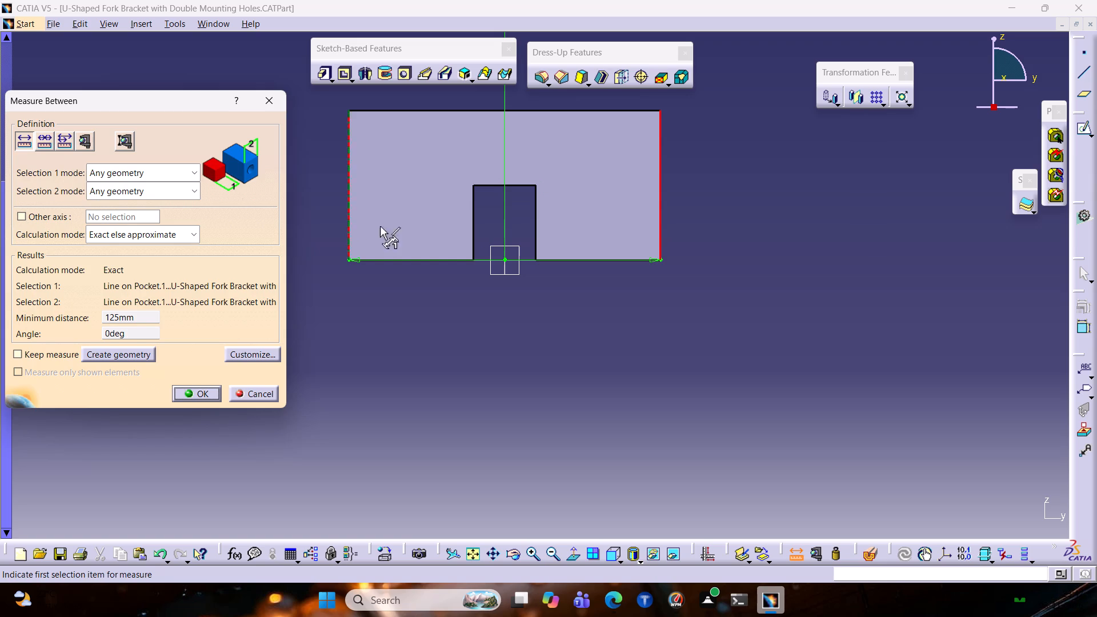
Examine the bracket's front side, lower cutout and top edges at an angle while keeping the overall length measurement displayed.
{"action": "middle_click_drag", "start_coordinate": [687, 215], "coordinate": [673, 279]}
{"action": "right_click_drag", "start_coordinate": [687, 215], "coordinate": [673, 279]}
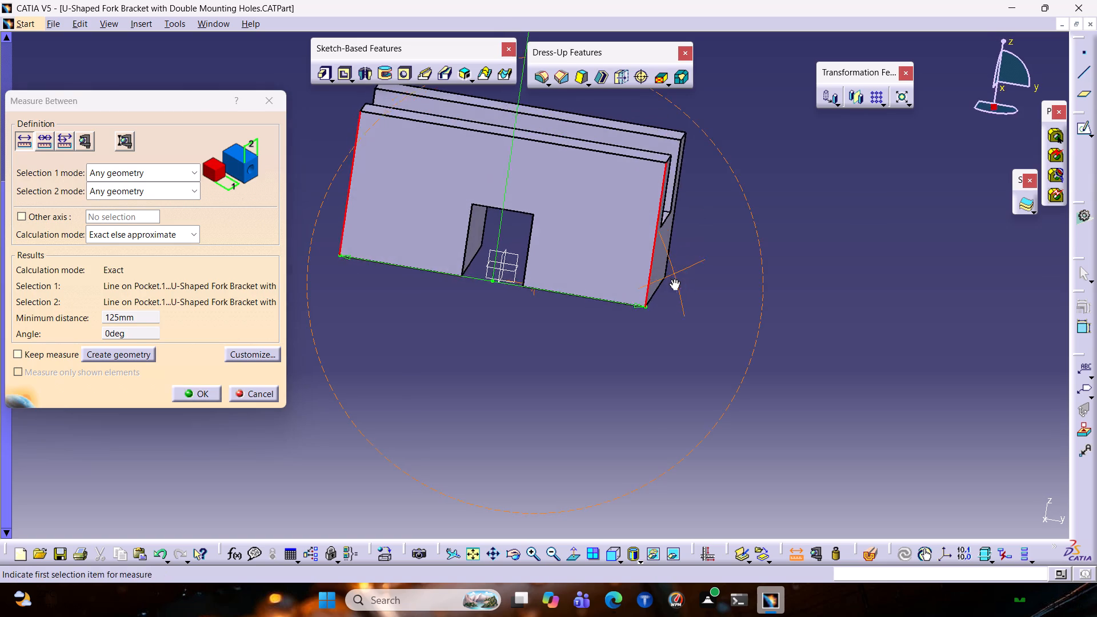
{"action": "right_click_drag", "start_coordinate": [673, 279], "coordinate": [685, 262]}
{"action": "middle_click_drag", "start_coordinate": [673, 279], "coordinate": [730, 204]}
{"action": "scroll", "coordinate": [766, 171], "scroll_direction": "down", "scroll_amount": 1}
{"action": "middle_click_drag", "start_coordinate": [846, 165], "coordinate": [851, 137]}
{"action": "right_click_drag", "start_coordinate": [846, 165], "coordinate": [840, 183]}
{"action": "right_click_drag", "start_coordinate": [842, 163], "coordinate": [851, 137]}
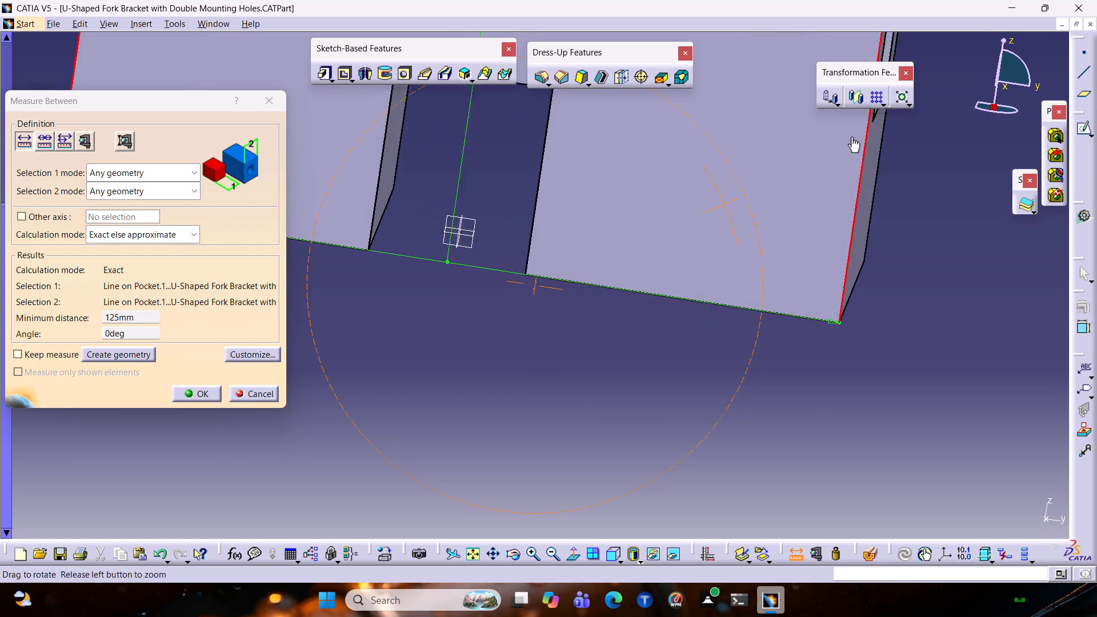
{"action": "right_click_drag", "start_coordinate": [851, 137], "coordinate": [882, 78]}
{"action": "middle_click_drag", "start_coordinate": [851, 137], "coordinate": [883, 78]}
{"action": "middle_click_drag", "start_coordinate": [685, 325], "coordinate": [699, 318]}
{"action": "right_click_drag", "start_coordinate": [685, 325], "coordinate": [690, 336]}
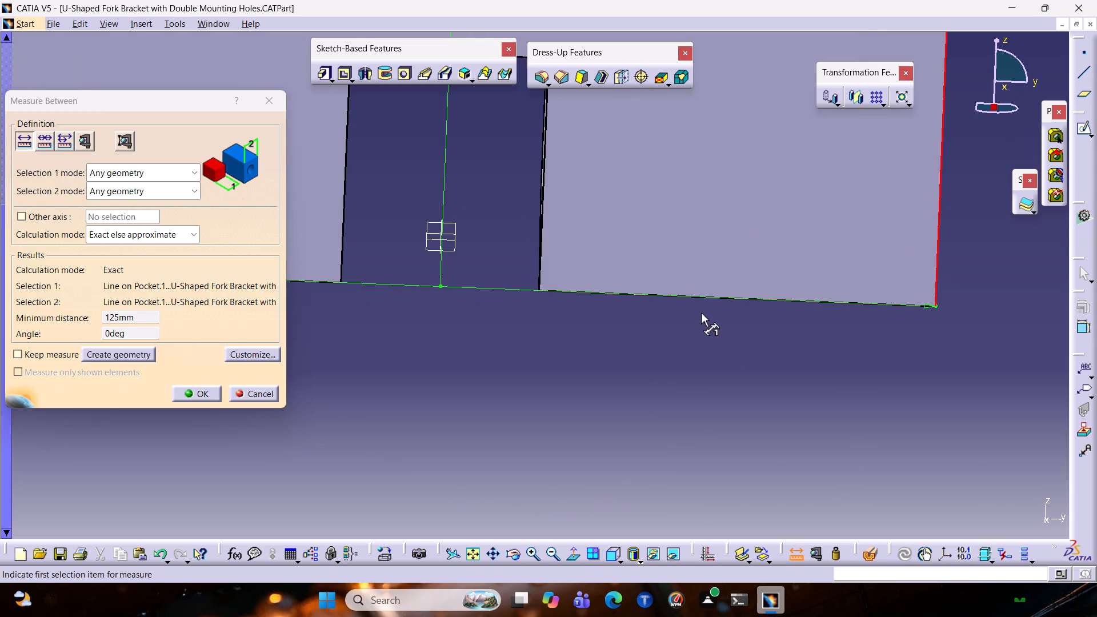
{"action": "middle_click_drag", "start_coordinate": [988, 187], "coordinate": [804, 274], "text": "ctrl"}
{"action": "middle_click_drag", "start_coordinate": [772, 201], "coordinate": [725, 381]}
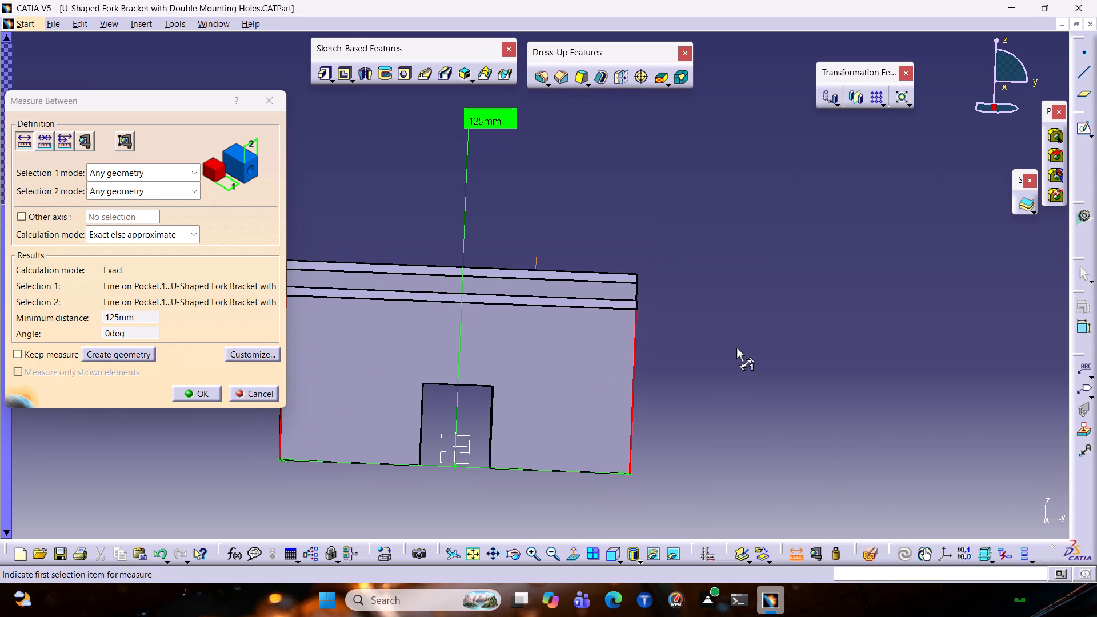
{"action": "left_click", "coordinate": [700, 438]}
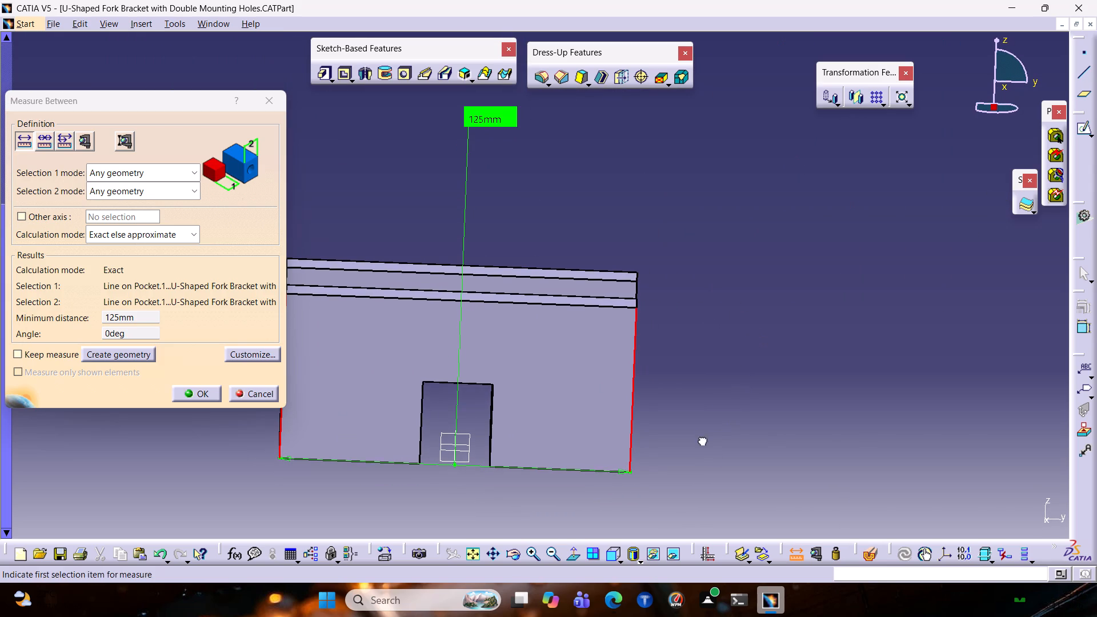
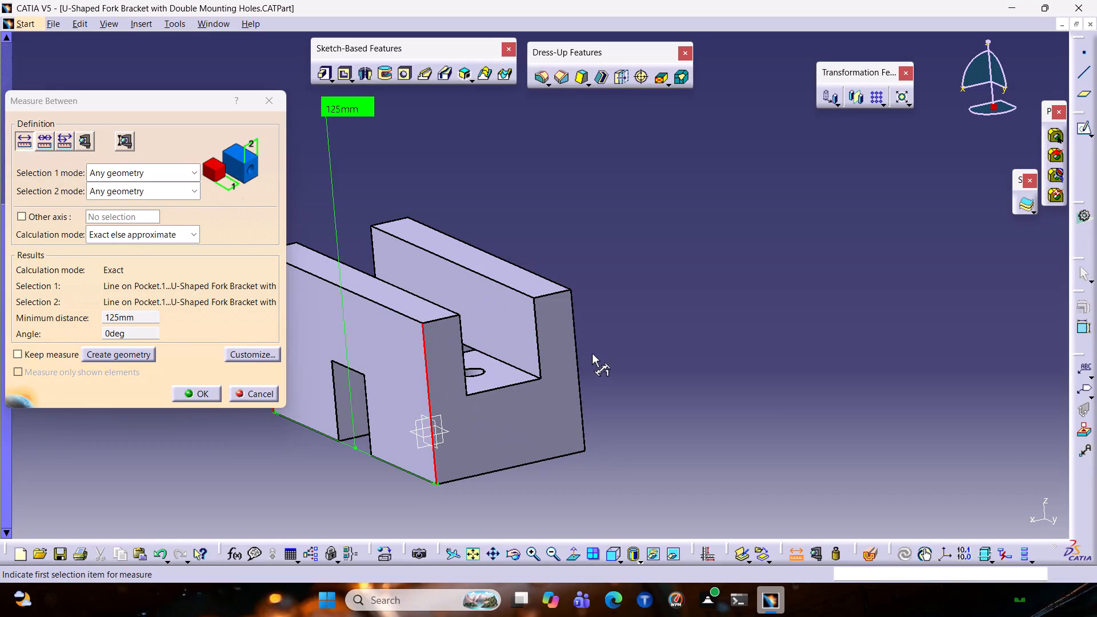
Close the distance measurement and examine the whole bracket from its sides, ends, fork opening and underside.
{"action": "left_click", "coordinate": [254, 101]}
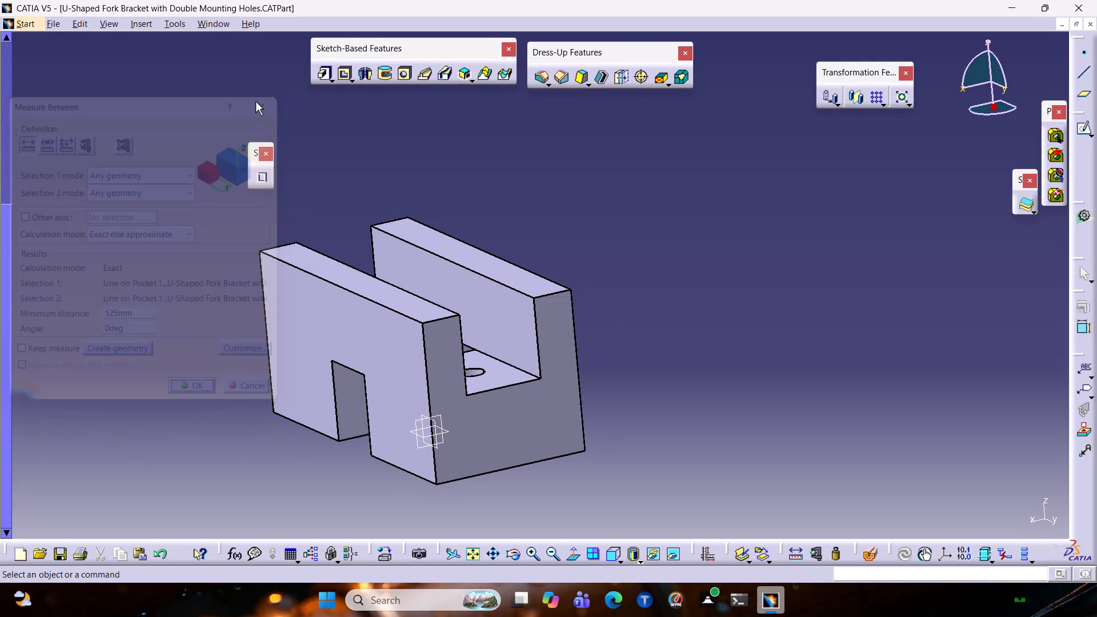
{"action": "middle_click_drag", "start_coordinate": [668, 378], "coordinate": [307, 336]}
{"action": "right_click_drag", "start_coordinate": [668, 379], "coordinate": [307, 336]}
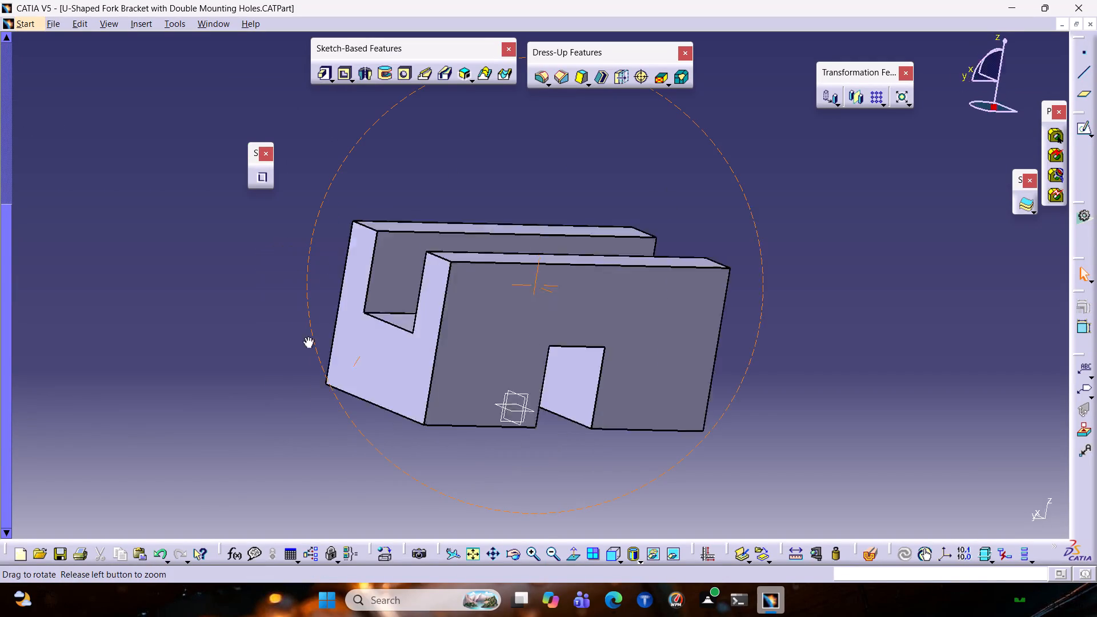
{"action": "middle_click_drag", "start_coordinate": [307, 336], "coordinate": [271, 424]}
{"action": "right_click_drag", "start_coordinate": [307, 336], "coordinate": [271, 424]}
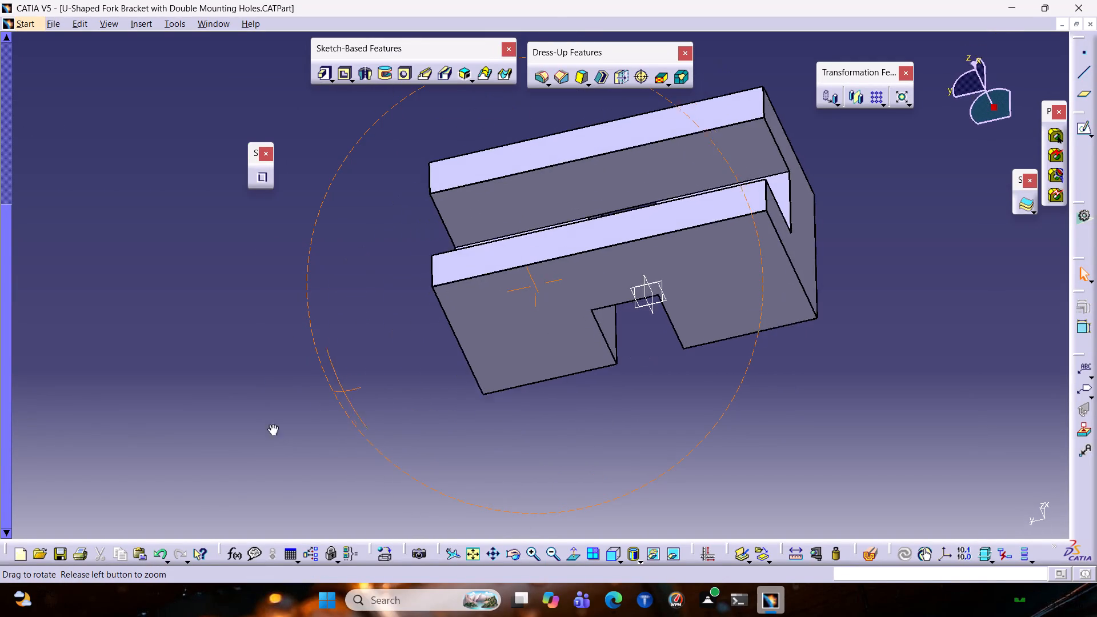
{"action": "middle_click_drag", "start_coordinate": [271, 424], "coordinate": [264, 407]}
{"action": "right_click_drag", "start_coordinate": [271, 424], "coordinate": [261, 388]}
{"action": "right_click_drag", "start_coordinate": [904, 326], "coordinate": [558, 352]}
{"action": "middle_click_drag", "start_coordinate": [894, 332], "coordinate": [558, 352]}
{"action": "middle_click_drag", "start_coordinate": [584, 284], "coordinate": [559, 173]}
{"action": "right_click_drag", "start_coordinate": [584, 284], "coordinate": [559, 173]}
{"action": "middle_click_drag", "start_coordinate": [517, 388], "coordinate": [572, 208]}
{"action": "middle_click_drag", "start_coordinate": [507, 292], "coordinate": [606, 70]}
{"action": "right_click_drag", "start_coordinate": [507, 293], "coordinate": [606, 70]}
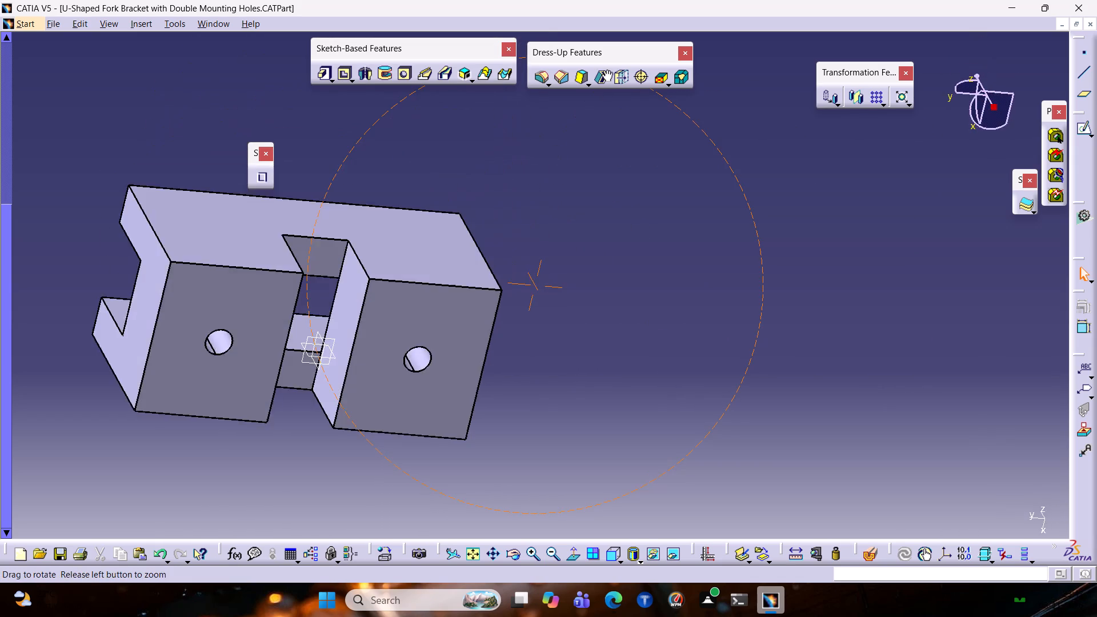
{"action": "middle_click_drag", "start_coordinate": [606, 70], "coordinate": [860, 225]}
{"action": "right_click_drag", "start_coordinate": [606, 70], "coordinate": [860, 225]}
{"action": "scroll", "coordinate": [606, 70], "scroll_direction": "down", "scroll_amount": 1}
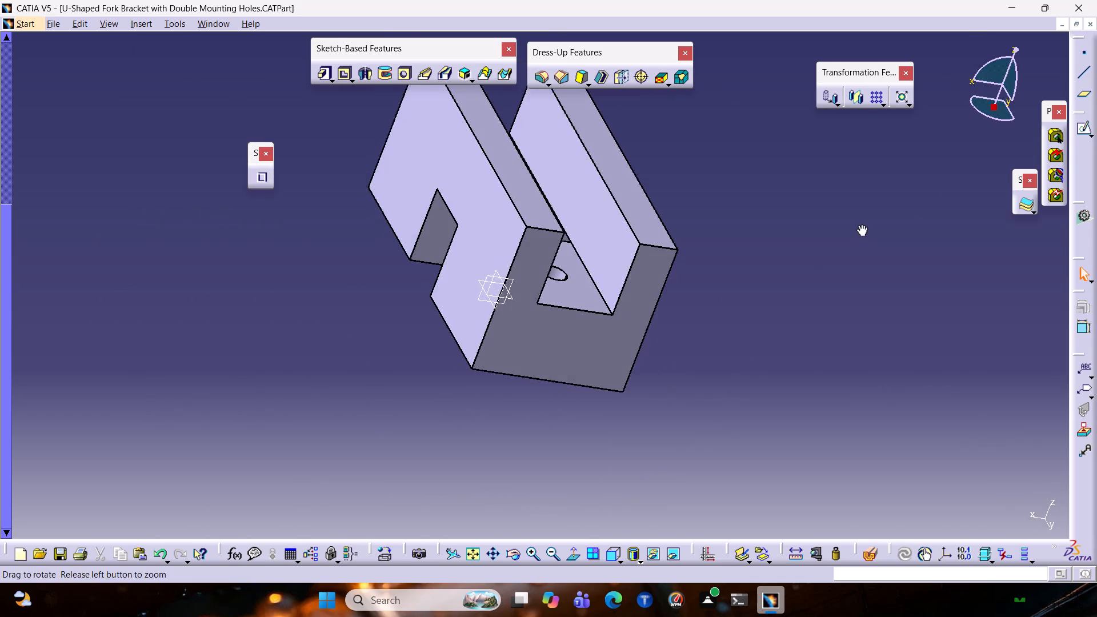
{"action": "middle_click_drag", "start_coordinate": [860, 225], "coordinate": [722, 328]}
{"action": "right_click_drag", "start_coordinate": [860, 225], "coordinate": [722, 328]}
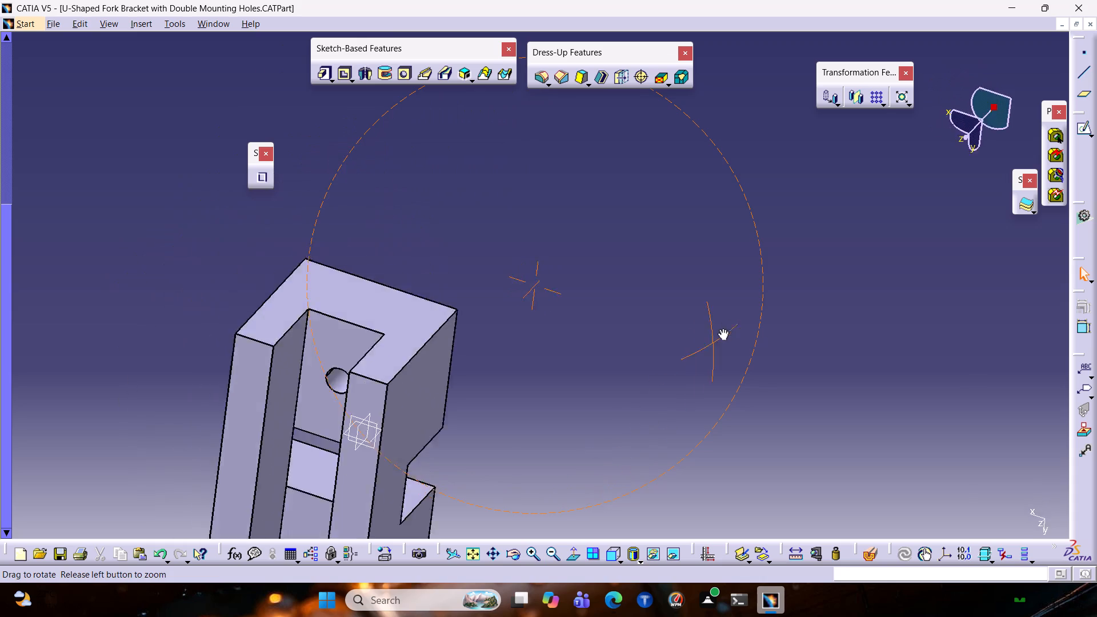
{"action": "right_click_drag", "start_coordinate": [722, 328], "coordinate": [759, 266]}
{"action": "middle_click_drag", "start_coordinate": [722, 328], "coordinate": [777, 225]}
Examine the bracket's two mounting holes, fork channel and central cutout up close from the top, side and underside.
{"action": "scroll", "coordinate": [777, 225], "scroll_direction": "up", "scroll_amount": 1}
{"action": "middle_click_drag", "start_coordinate": [627, 414], "coordinate": [753, 50]}
{"action": "middle_click_drag", "start_coordinate": [731, 291], "coordinate": [632, 278]}
{"action": "right_click_drag", "start_coordinate": [731, 291], "coordinate": [632, 278]}
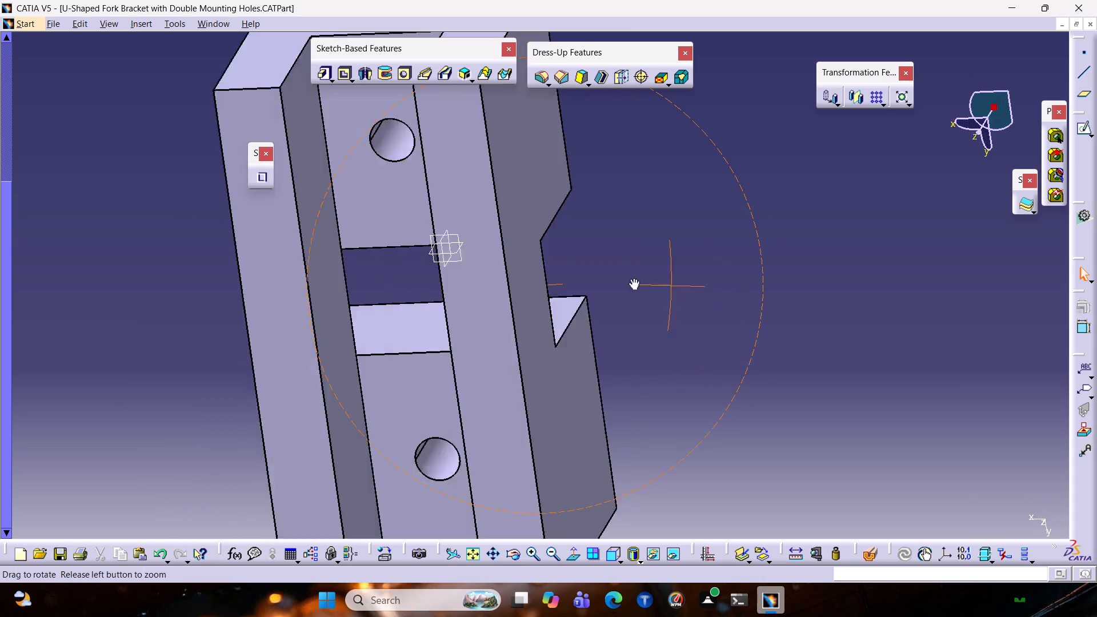
{"action": "middle_click_drag", "start_coordinate": [632, 278], "coordinate": [735, 184]}
{"action": "right_click_drag", "start_coordinate": [632, 278], "coordinate": [735, 184]}
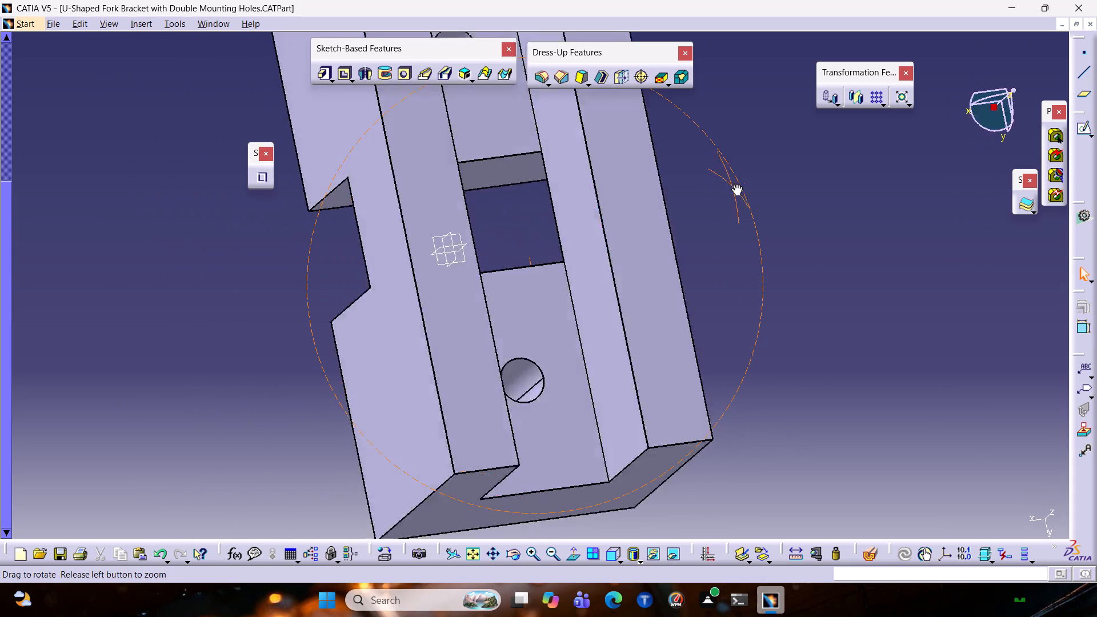
{"action": "middle_click_drag", "start_coordinate": [735, 184], "coordinate": [283, 265]}
{"action": "right_click_drag", "start_coordinate": [735, 184], "coordinate": [283, 265]}
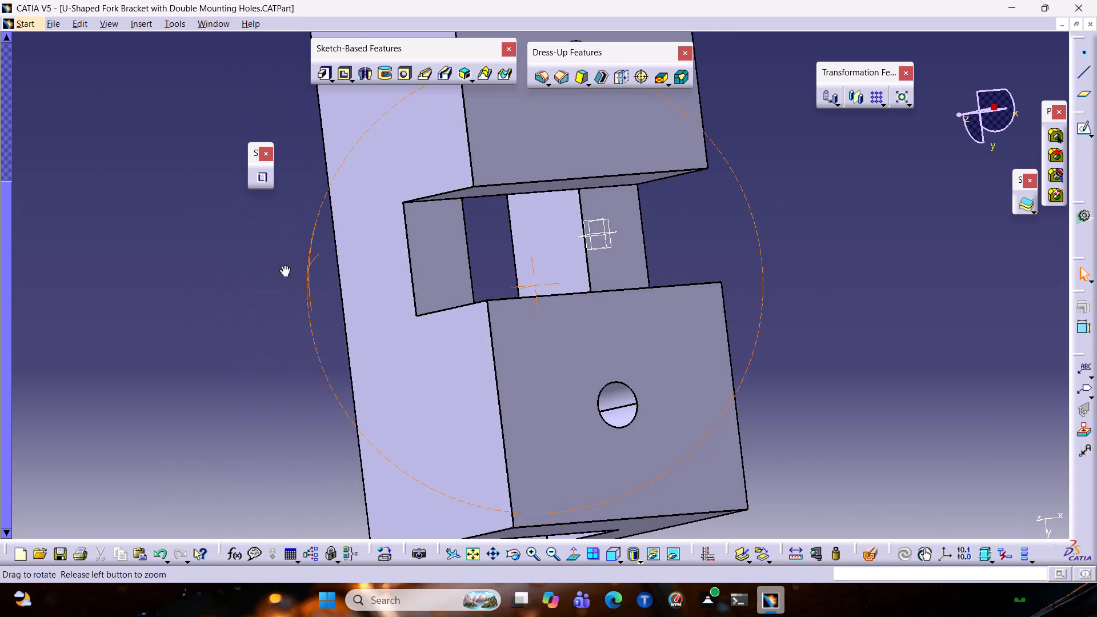
{"action": "middle_click_drag", "start_coordinate": [283, 265], "coordinate": [1074, 389]}
{"action": "right_click_drag", "start_coordinate": [283, 265], "coordinate": [1074, 389]}
{"action": "middle_click_drag", "start_coordinate": [1074, 389], "coordinate": [1071, 413]}
{"action": "right_click_drag", "start_coordinate": [1080, 390], "coordinate": [1096, 421]}
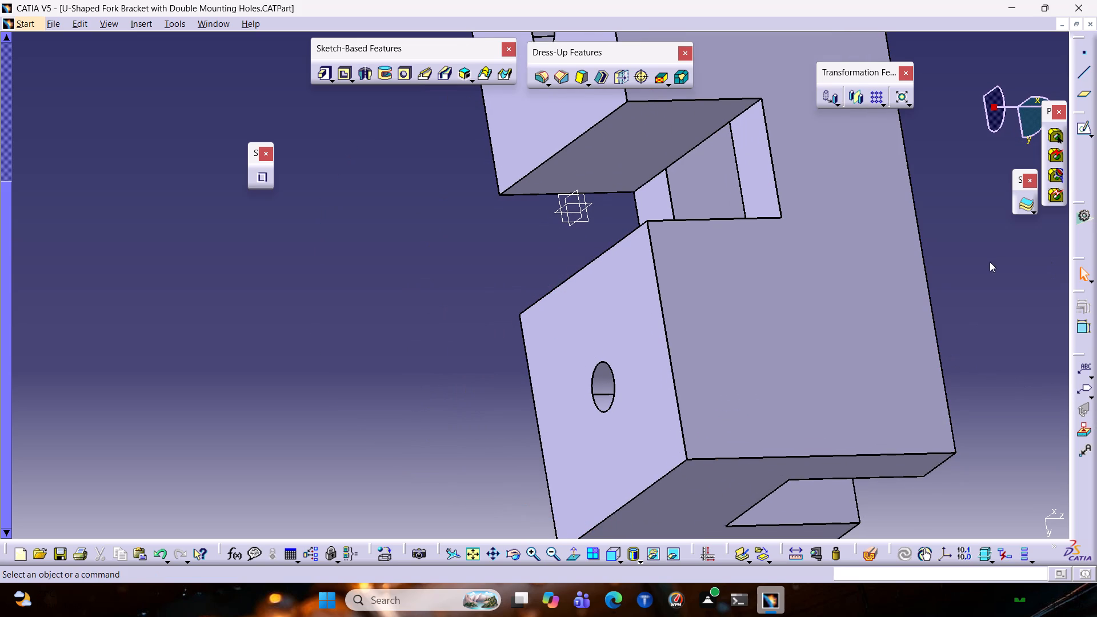
{"action": "right_click", "coordinate": [990, 262]}
{"action": "middle_click", "coordinate": [990, 262]}
{"action": "middle_click_drag", "start_coordinate": [983, 255], "coordinate": [923, 301], "text": "ctrl"}
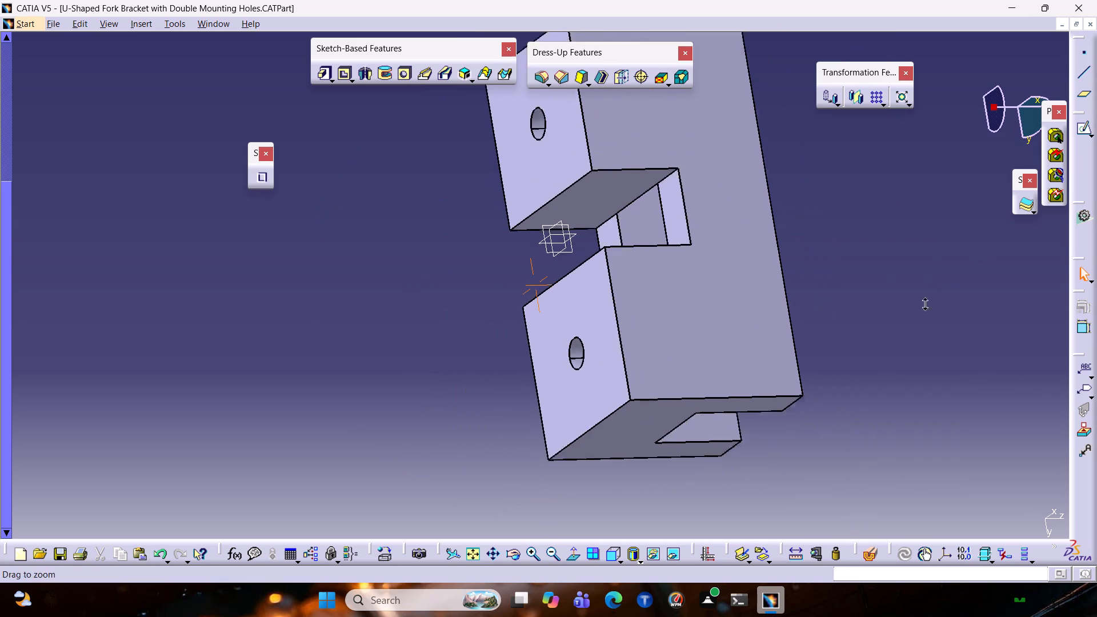
{"action": "middle_click_drag", "start_coordinate": [923, 301], "coordinate": [912, 308], "text": "ctrl"}
{"action": "middle_click_drag", "start_coordinate": [908, 305], "coordinate": [455, 194], "text": "ctrl"}
{"action": "scroll", "coordinate": [455, 194], "scroll_direction": "down", "scroll_amount": 1}
{"action": "middle_click_drag", "start_coordinate": [624, 131], "coordinate": [576, 230], "text": "ctrl"}
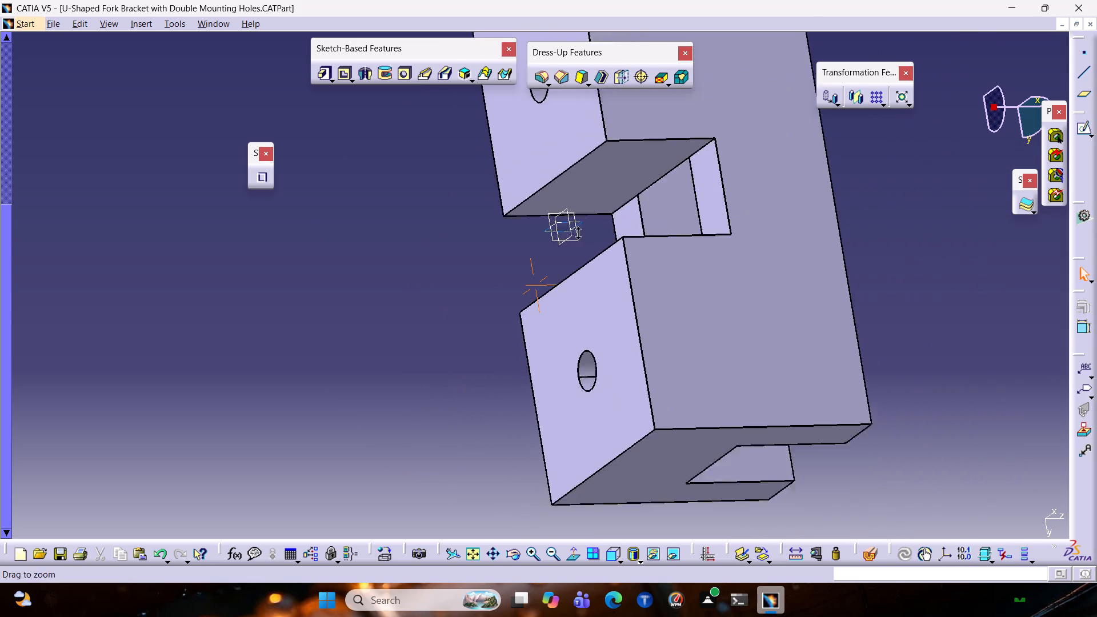
{"action": "middle_click_drag", "start_coordinate": [576, 230], "coordinate": [537, 278], "text": "ctrl"}
{"action": "middle_click_drag", "start_coordinate": [694, 238], "coordinate": [226, 232]}
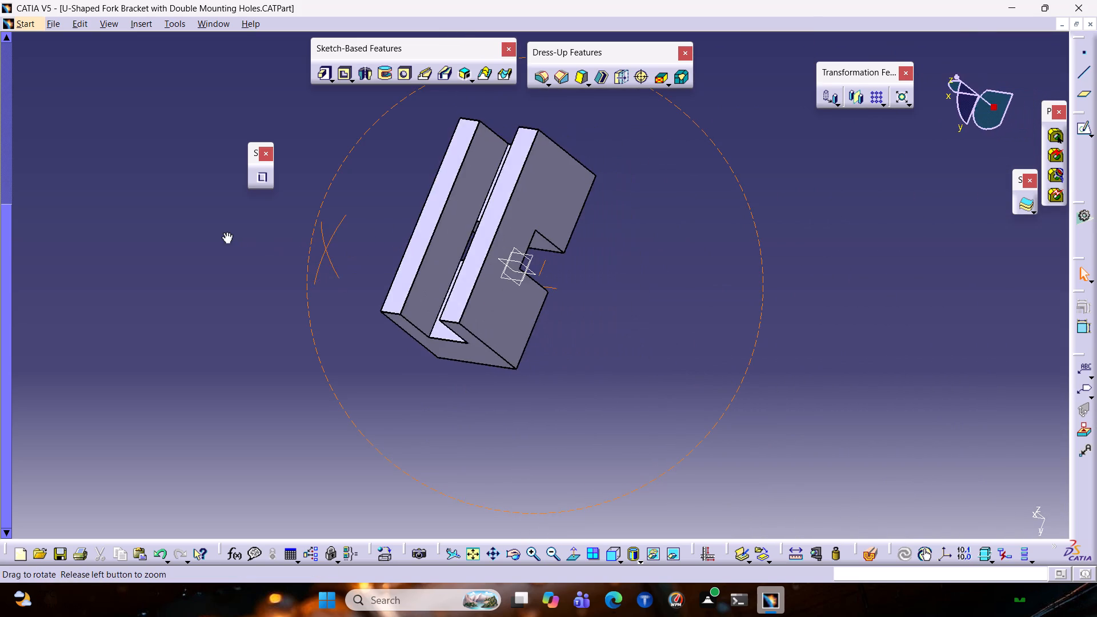
{"action": "middle_click_drag", "start_coordinate": [226, 232], "coordinate": [338, 222]}
Save the part in the Documents folder as a CATPart named U-Shaped Fork Bracket with Double Mounting Holes.
{"action": "key", "text": "ctrl+s"}
{"action": "left_click_drag", "start_coordinate": [334, 181], "coordinate": [334, 175], "text": "ctrl"}
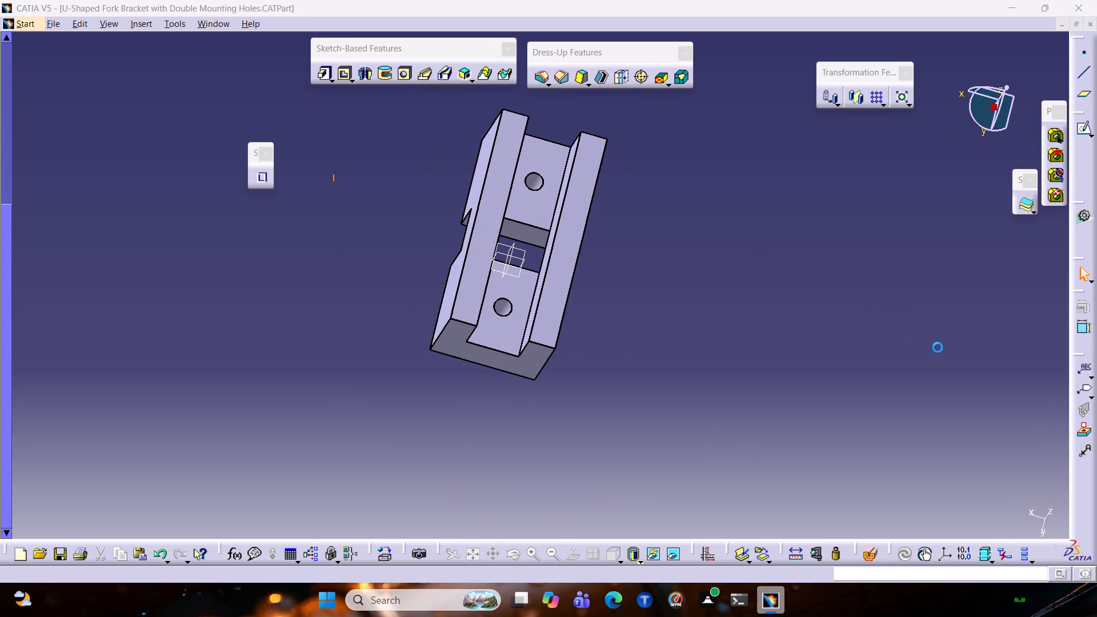
{"action": "left_click", "coordinate": [745, 415]}
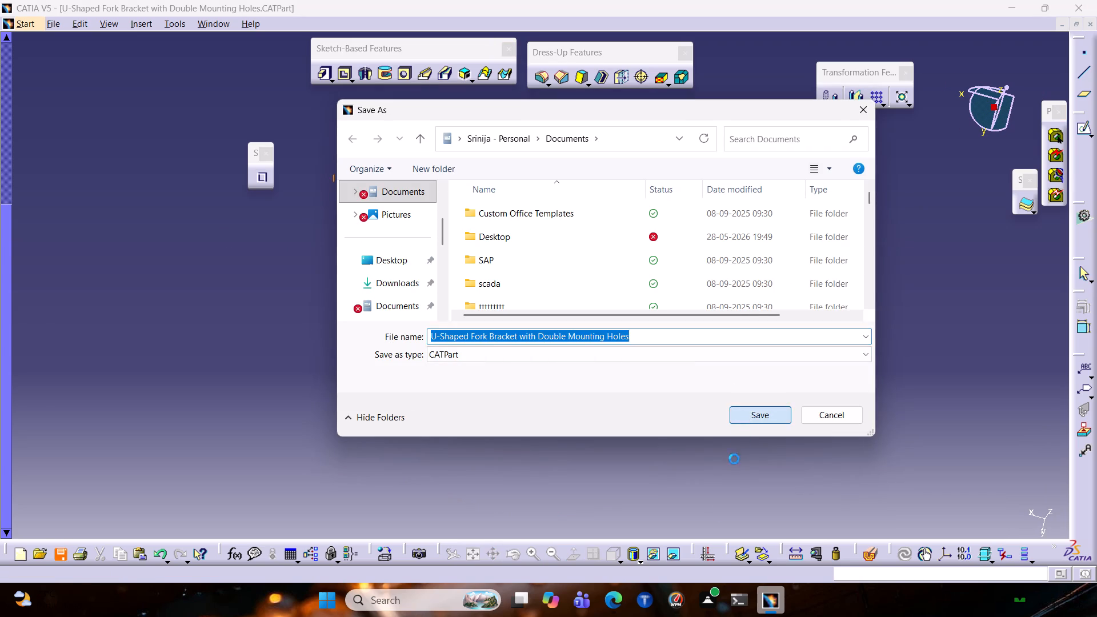
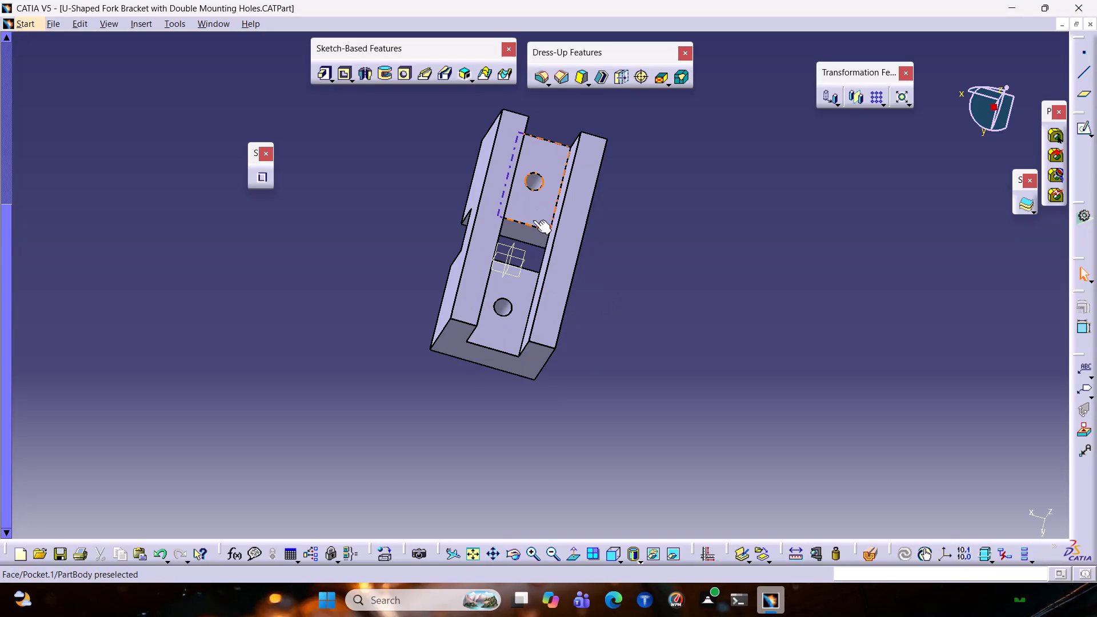
Open a new sketch on the long top face of one of the bracket's fork arms.
{"action": "left_click", "coordinate": [556, 242]}
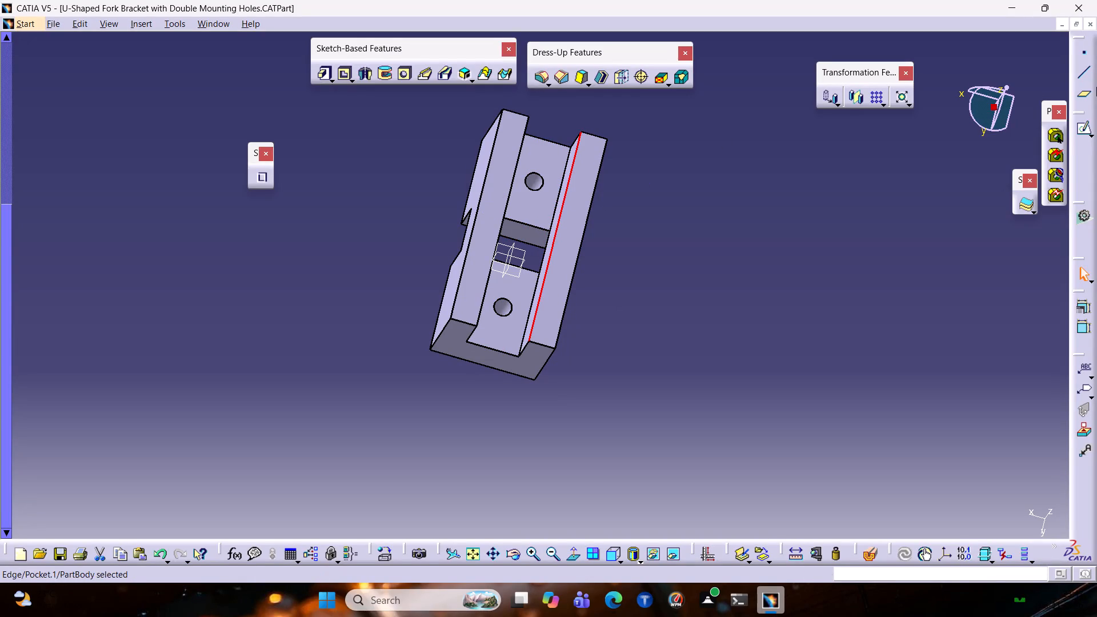
{"action": "left_click", "coordinate": [1075, 136]}
{"action": "left_click", "coordinate": [1078, 134]}
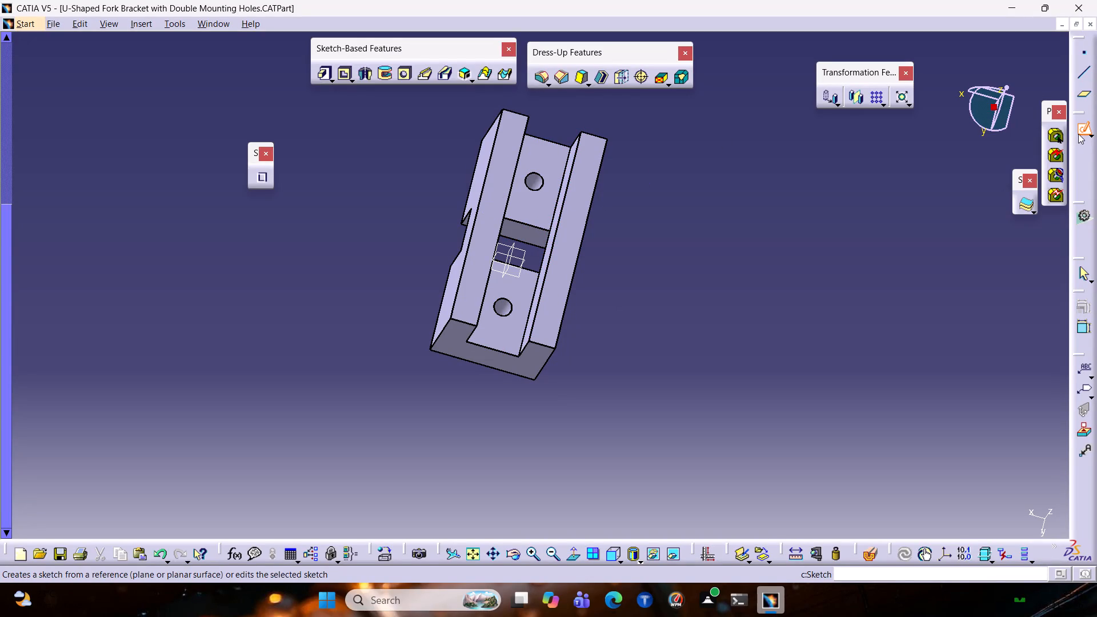
{"action": "left_click", "coordinate": [574, 218]}
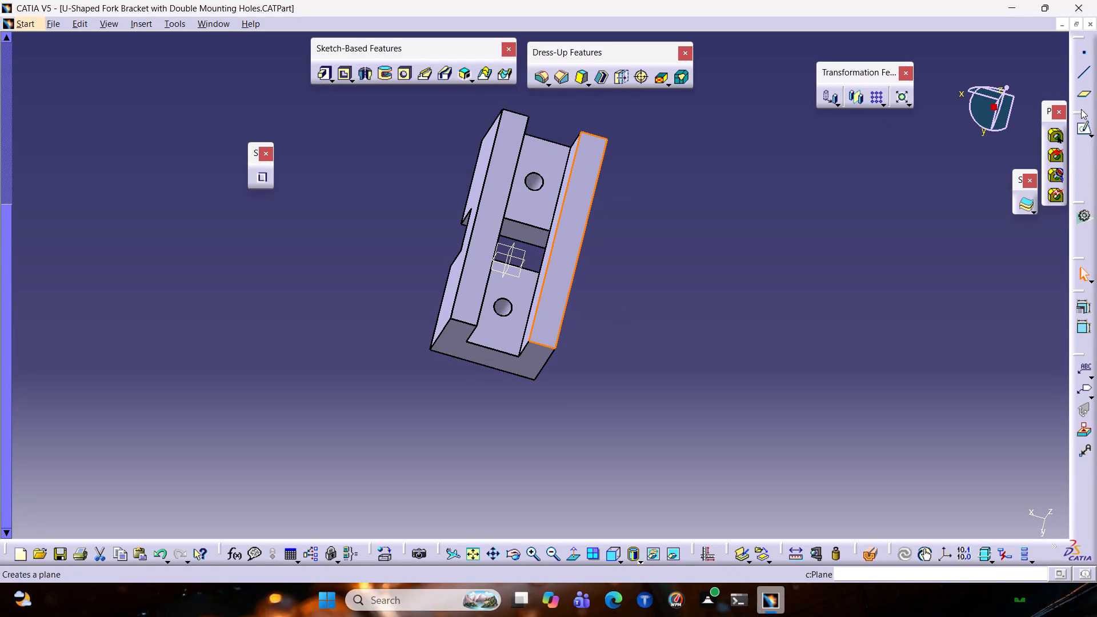
{"action": "left_click", "coordinate": [1078, 127]}
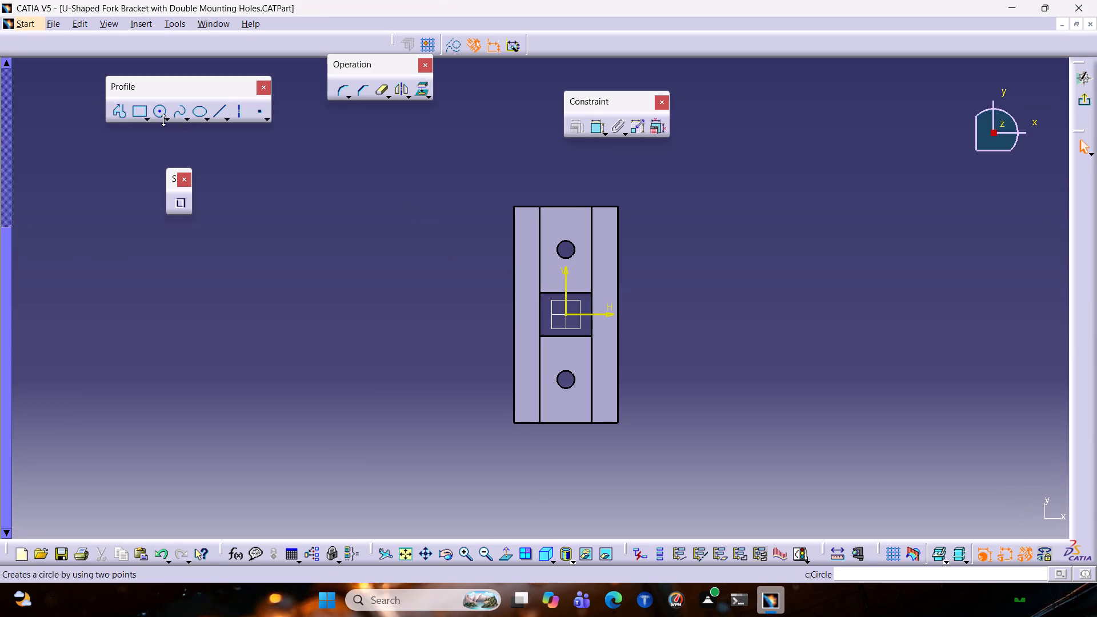
Sketch a circle outside the bracket on its negative X side, level with the bracket's upper end in positive Y.
{"action": "left_click", "coordinate": [163, 120]}
{"action": "double_click", "coordinate": [158, 113]}
{"action": "left_click", "coordinate": [429, 215]}
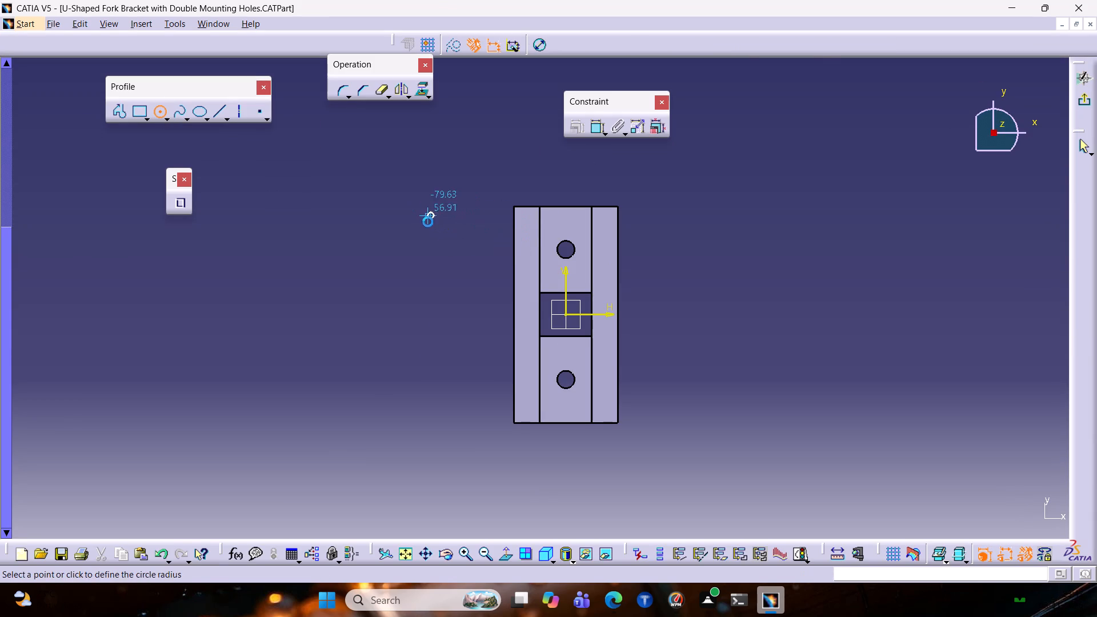
{"action": "left_click", "coordinate": [459, 261]}
Sketch an ellipse with a major radius of about 39 mm farther out on the bracket's negative X side.
{"action": "left_click", "coordinate": [205, 115]}
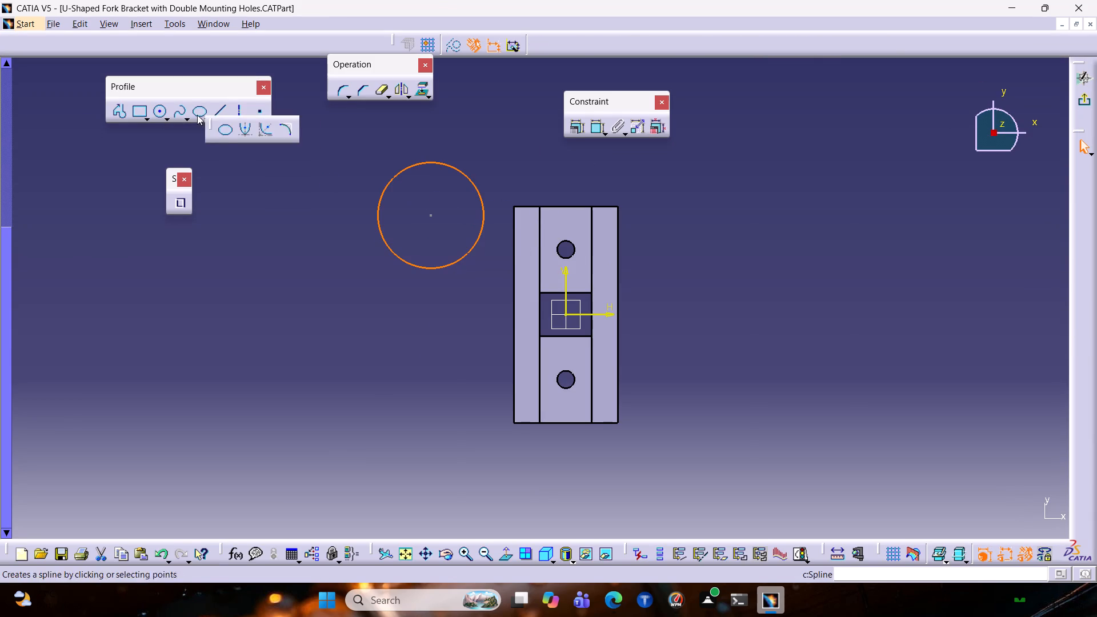
{"action": "double_click", "coordinate": [197, 115]}
{"action": "left_click", "coordinate": [316, 296]}
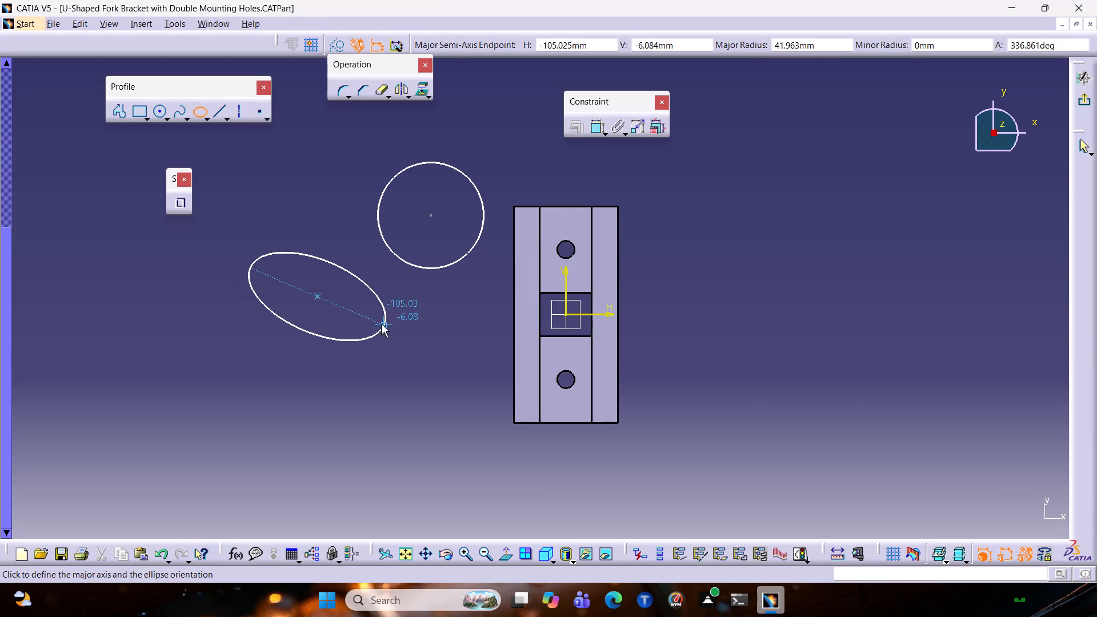
{"action": "left_click", "coordinate": [380, 322]}
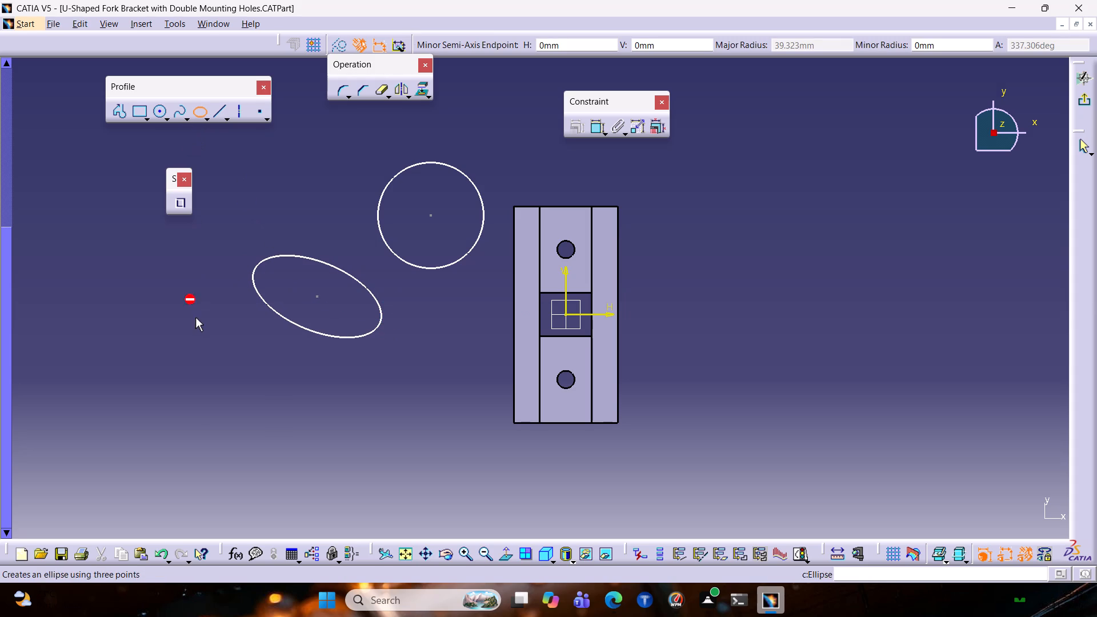
{"action": "left_click", "coordinate": [218, 335]}
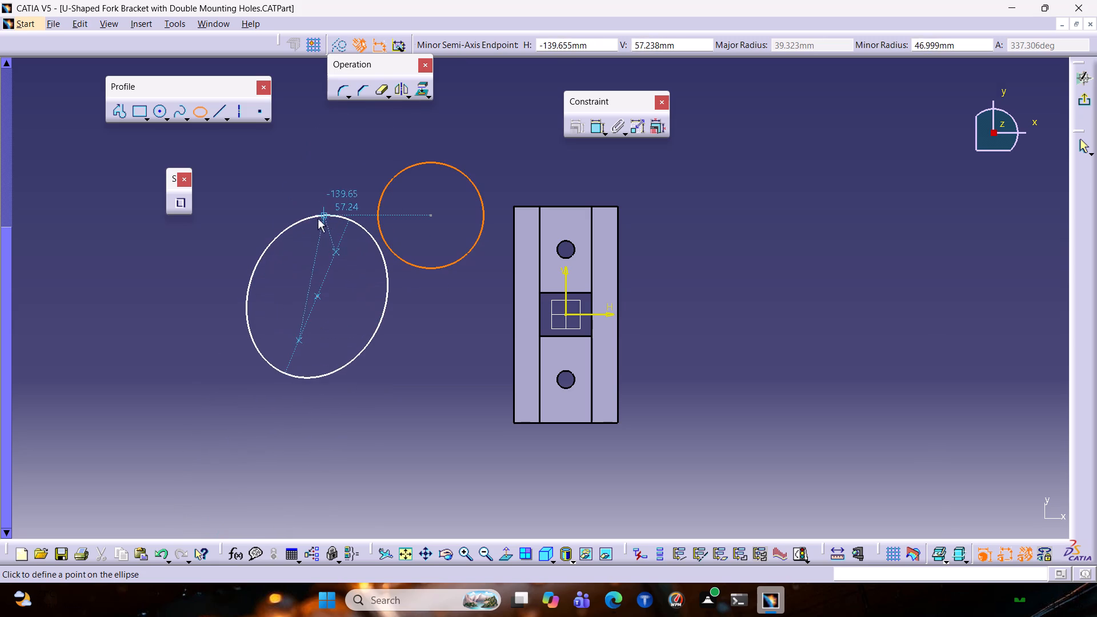
{"action": "left_click", "coordinate": [303, 235]}
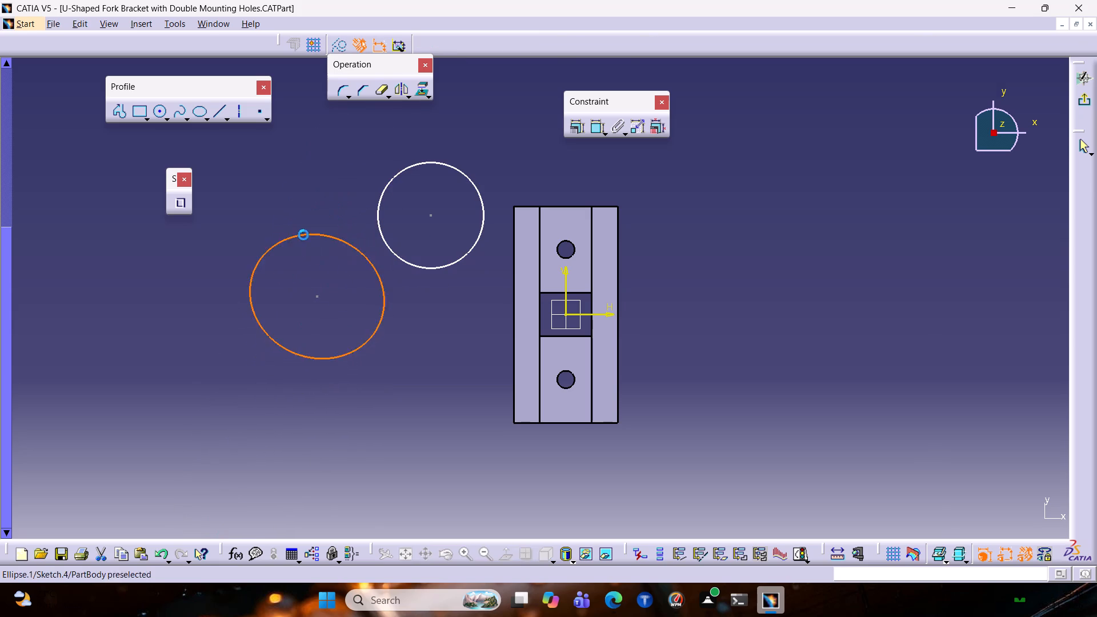
Add a smaller circle beside the bracket at negative X and one of about 40 mm radius overlapping its positive X side, and finish the sketch.
{"action": "left_click", "coordinate": [155, 114]}
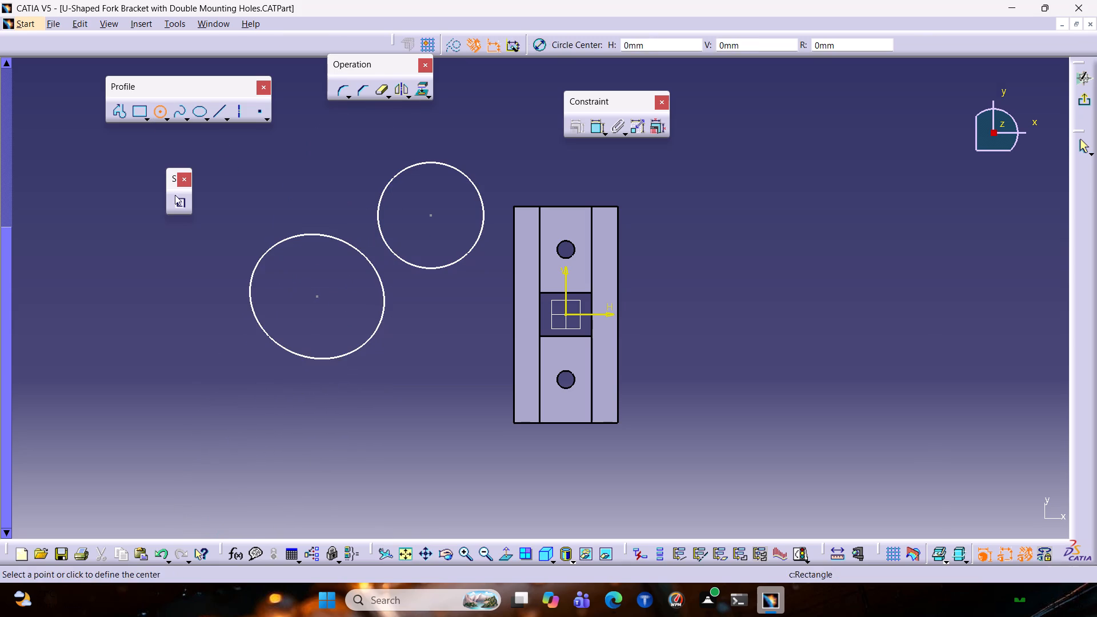
{"action": "left_click", "coordinate": [450, 351]}
{"action": "left_click", "coordinate": [463, 391]}
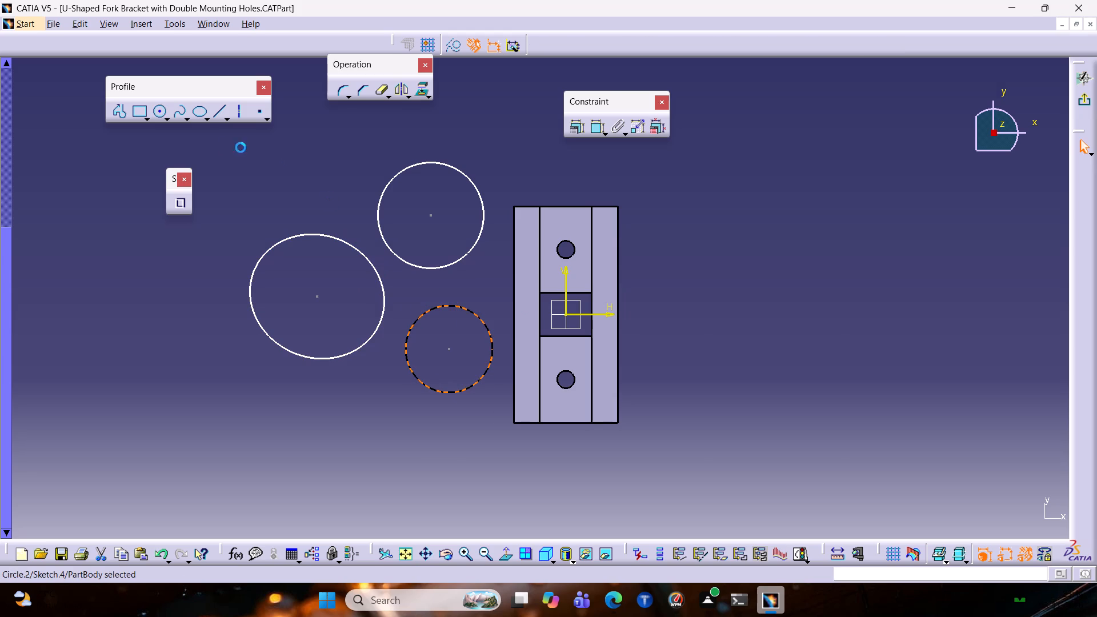
{"action": "left_click", "coordinate": [161, 111]}
{"action": "left_click", "coordinate": [683, 226]}
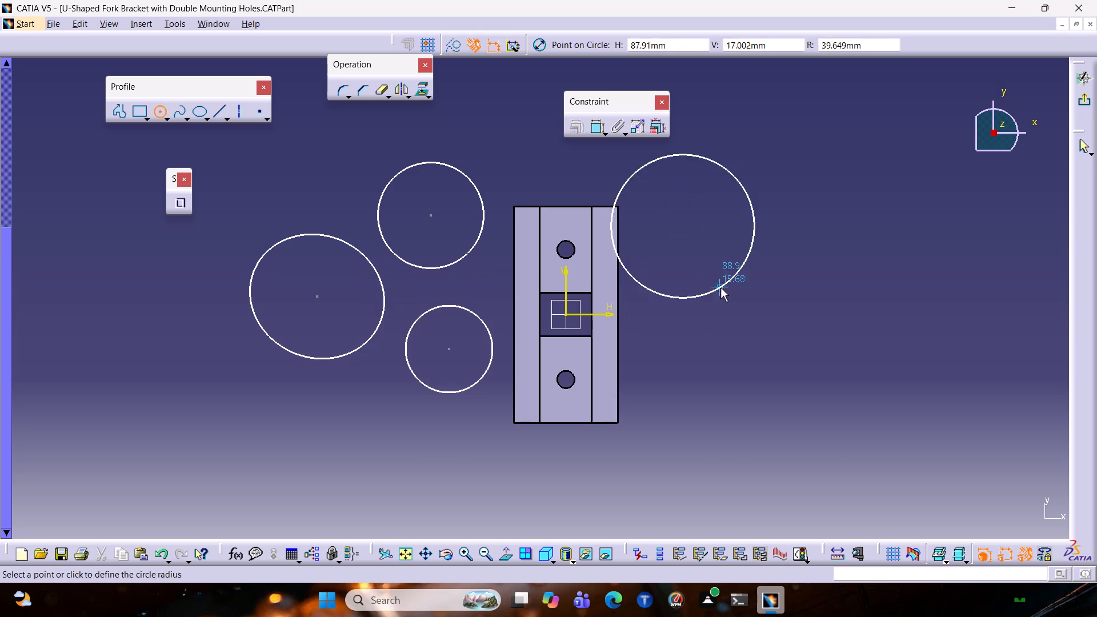
{"action": "left_click", "coordinate": [720, 288]}
{"action": "left_click", "coordinate": [1078, 102]}
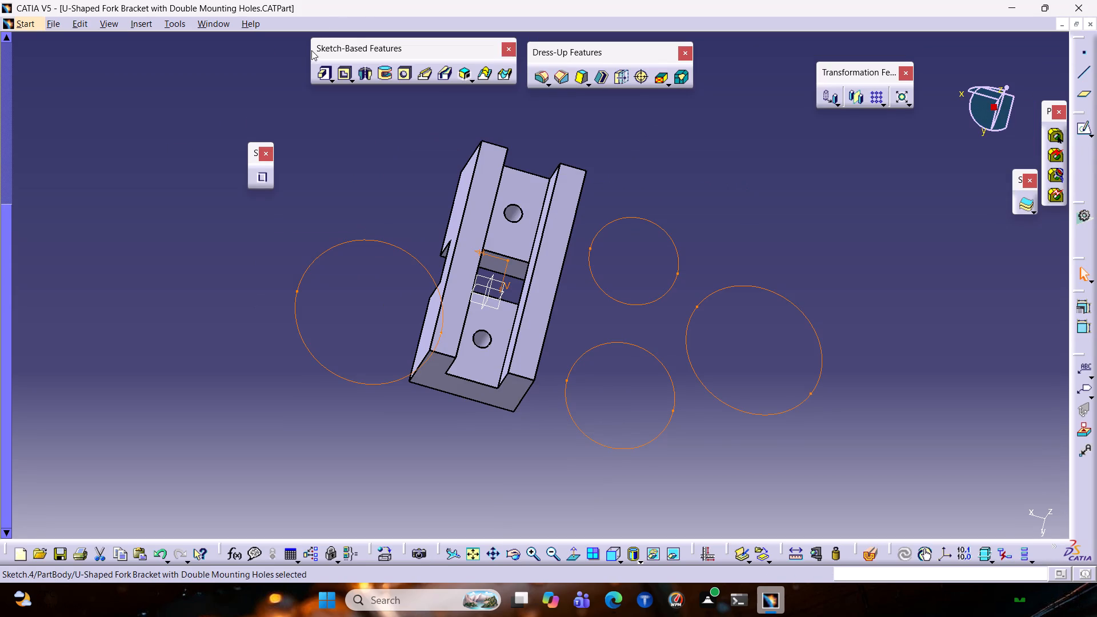
Extrude the circles and ellipse into a 30 mm pad.
{"action": "left_click", "coordinate": [323, 74]}
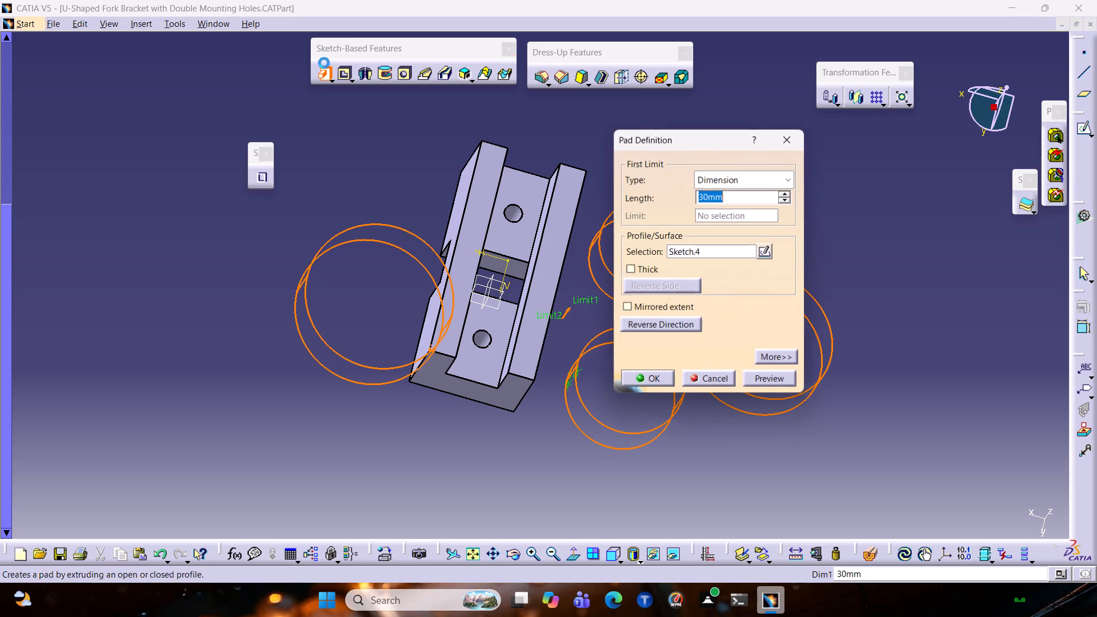
{"action": "left_click", "coordinate": [772, 376]}
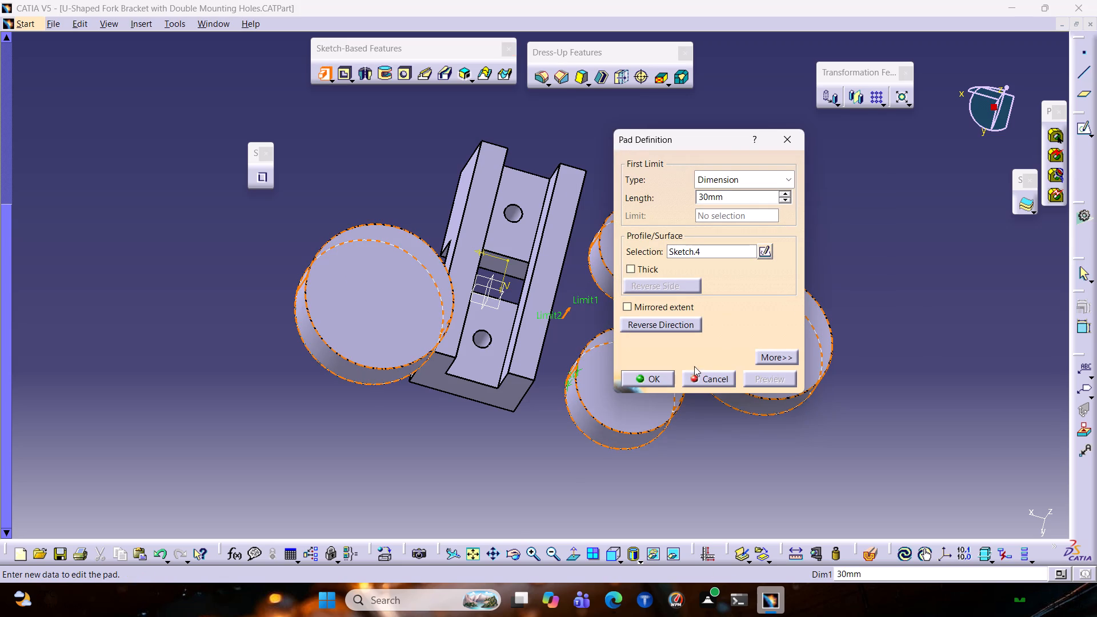
{"action": "left_click", "coordinate": [655, 379]}
{"action": "left_click", "coordinate": [842, 233]}
Select the top face of the large cylinder overlapping the bracket's side.
{"action": "left_click", "coordinate": [361, 289]}
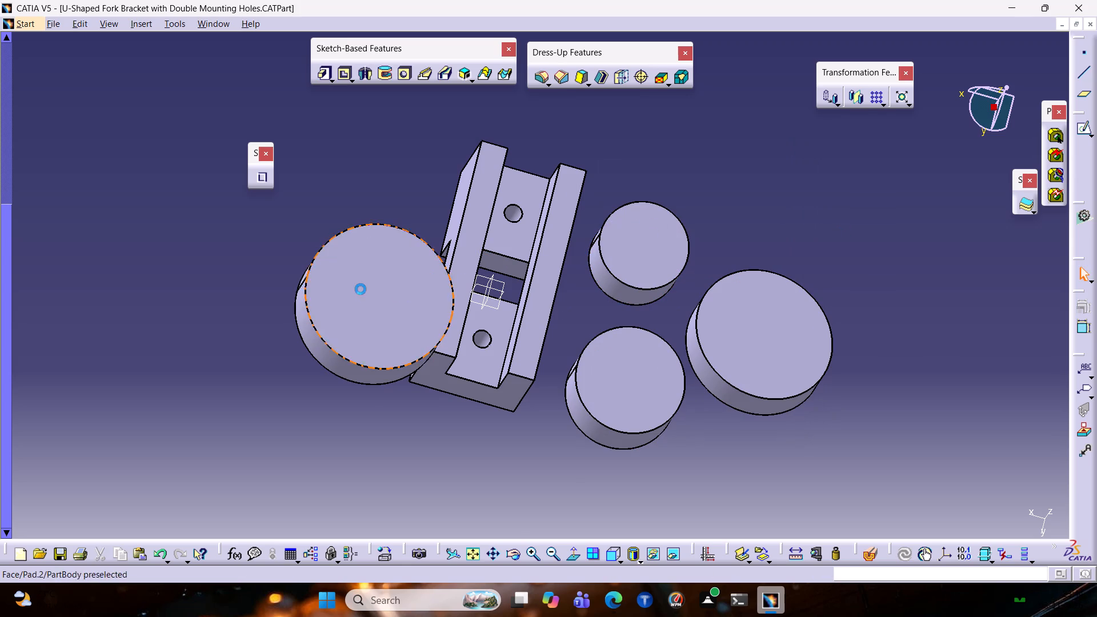
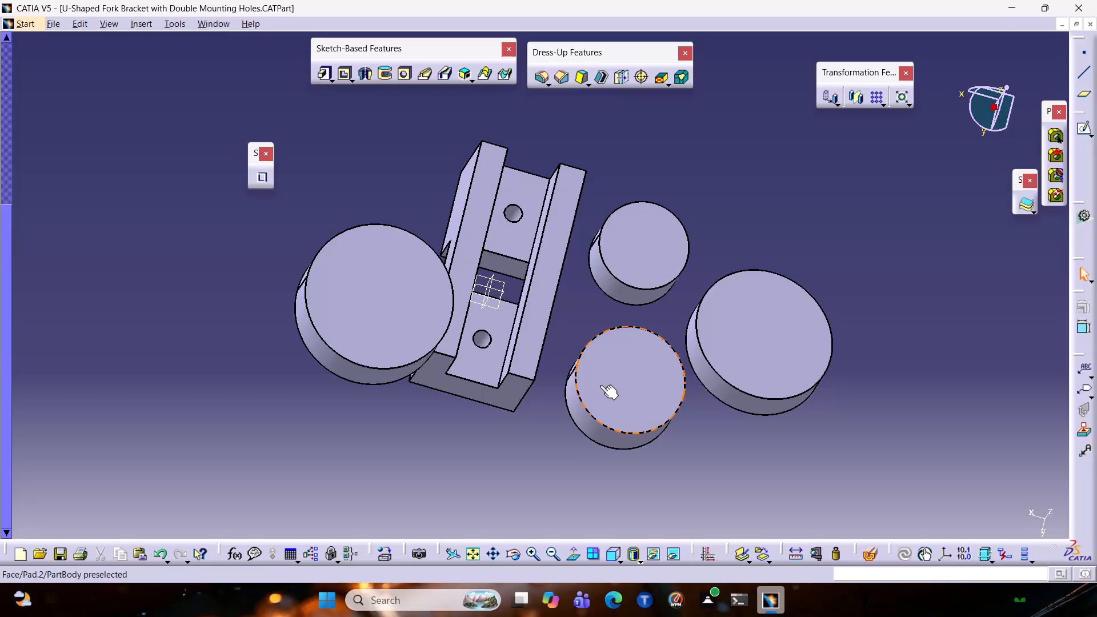
Undo the added circular and elliptical pads together with their sketch, leaving only the fork bracket.
{"action": "key", "text": "ctrl+z"}
{"action": "key", "text": "ctrl+z"}
{"action": "key", "text": "ctrl+z"}
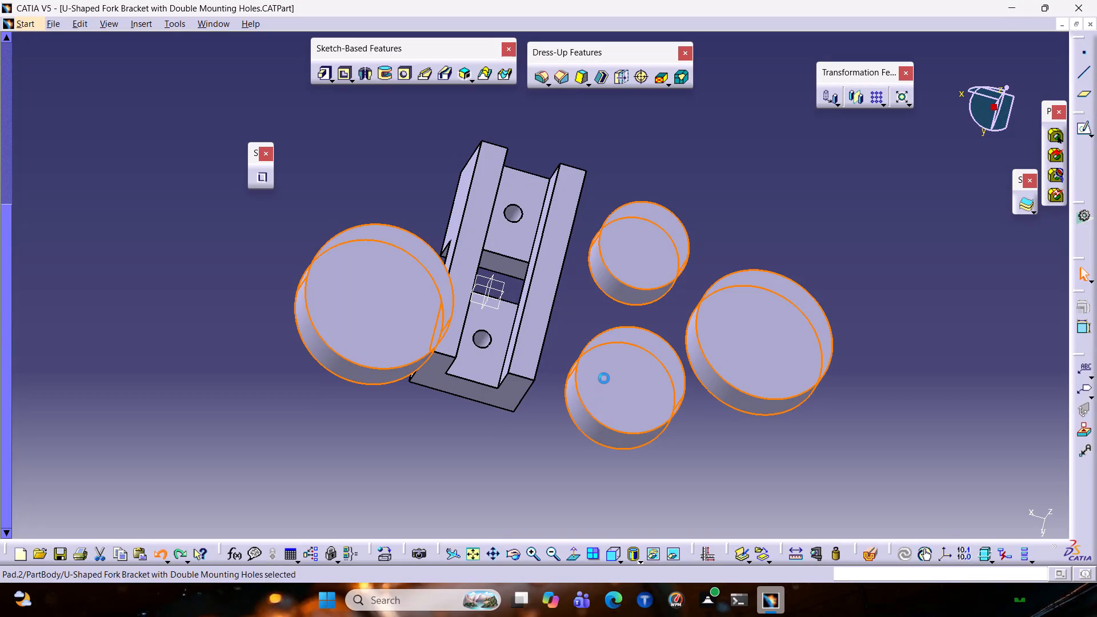
{"action": "key", "text": "ctrl+z"}
{"action": "key", "text": "ctrl+z"}
{"action": "left_click", "coordinate": [698, 289]}
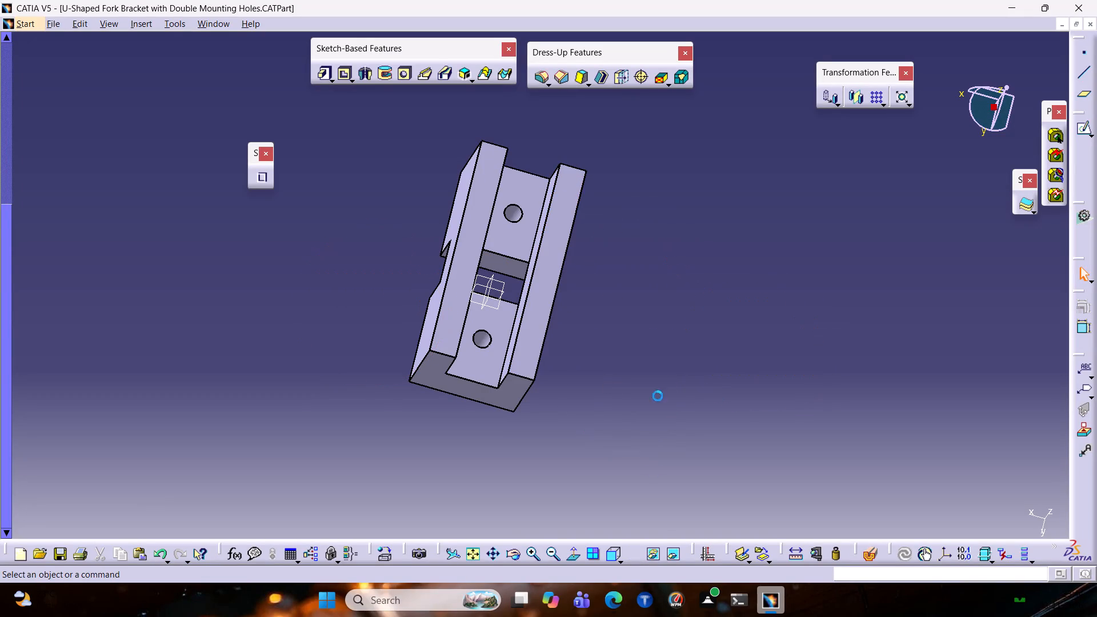
Save a copy of the bracket as an igs file in the Documents folder, keeping the name U-Shaped Fork Bracket with Double Mounting Holes.
{"action": "left_click", "coordinate": [35, 19]}
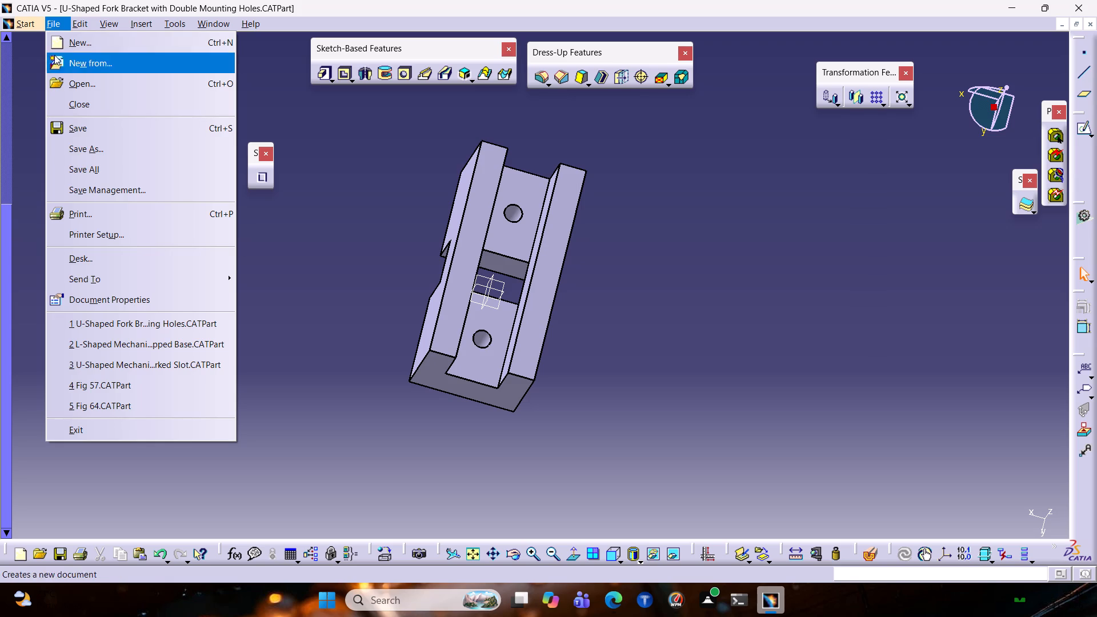
{"action": "left_click", "coordinate": [69, 154]}
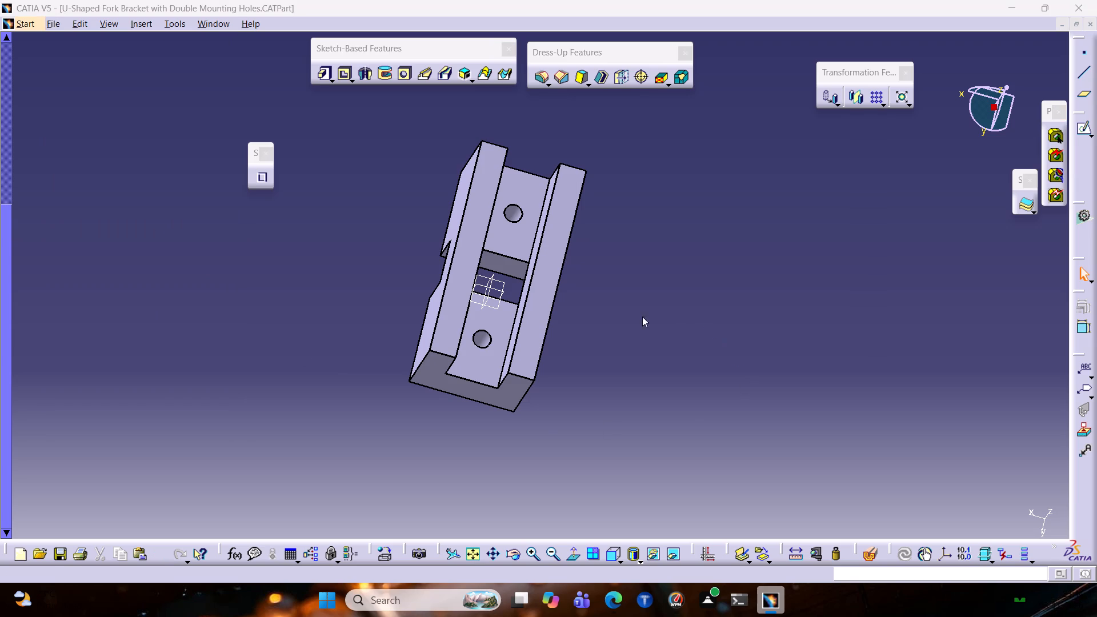
{"action": "left_click", "coordinate": [578, 360]}
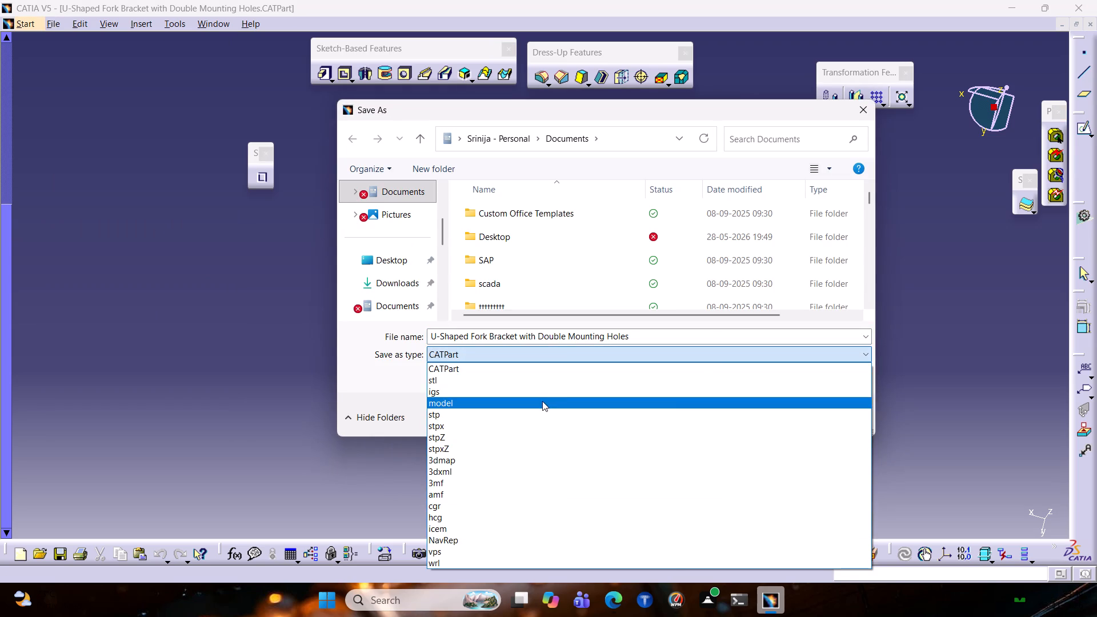
{"action": "left_click", "coordinate": [539, 388]}
{"action": "left_click", "coordinate": [741, 420]}
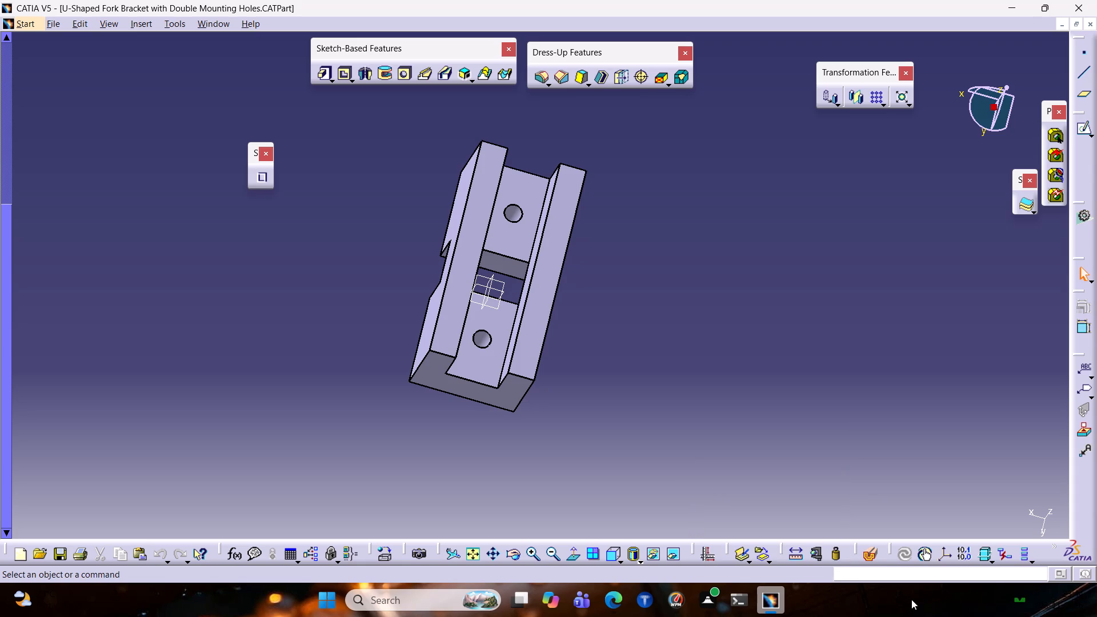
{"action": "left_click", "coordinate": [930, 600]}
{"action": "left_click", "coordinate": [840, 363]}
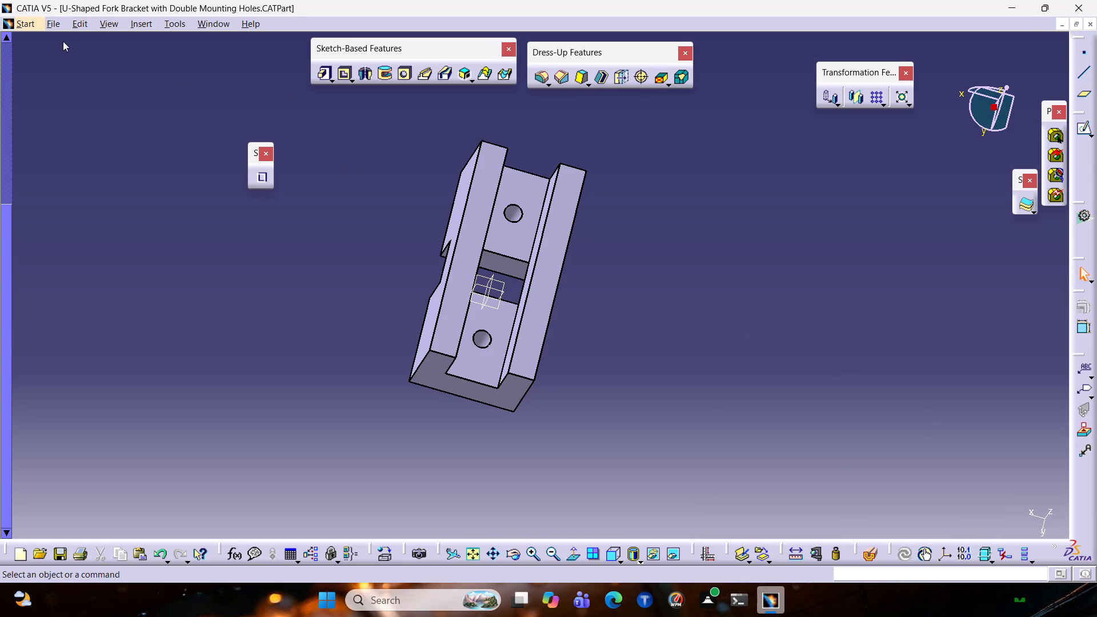